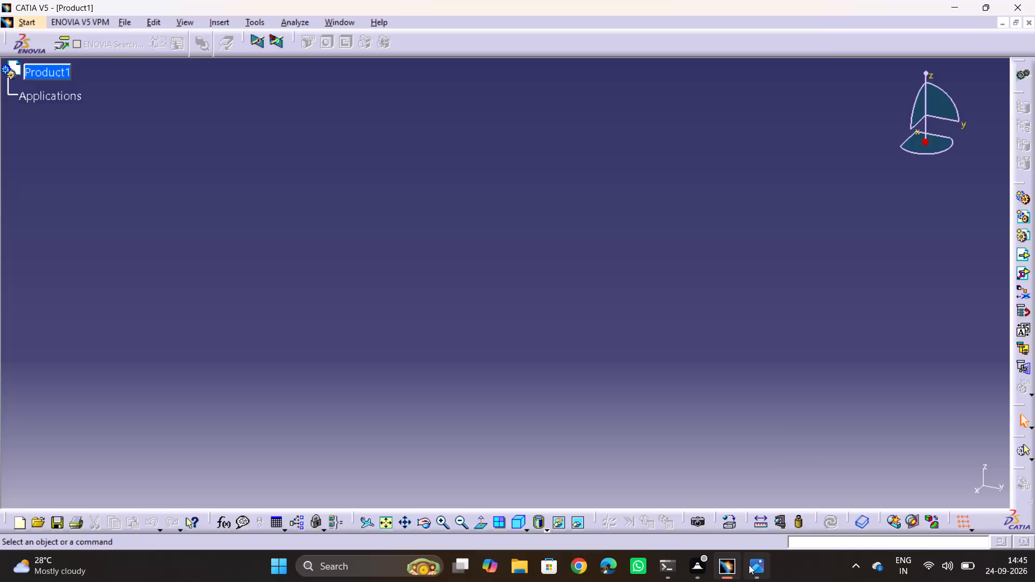
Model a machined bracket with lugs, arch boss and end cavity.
Switch to the reference drawing 14.png and examine the bracket's isometric, top and front views with their dimensions.
{"action": "left_click", "coordinate": [749, 565]}
{"action": "scroll", "coordinate": [445, 212], "scroll_direction": "up", "scroll_amount": 2}
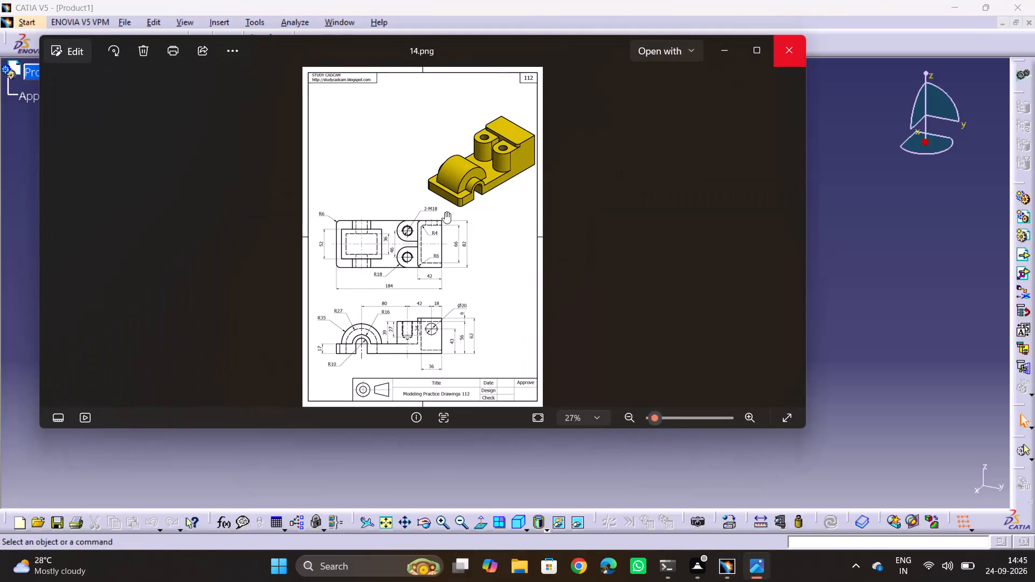
{"action": "scroll", "coordinate": [445, 212], "scroll_direction": "up", "scroll_amount": 4}
{"action": "middle_click_drag", "start_coordinate": [408, 281], "coordinate": [588, 95]}
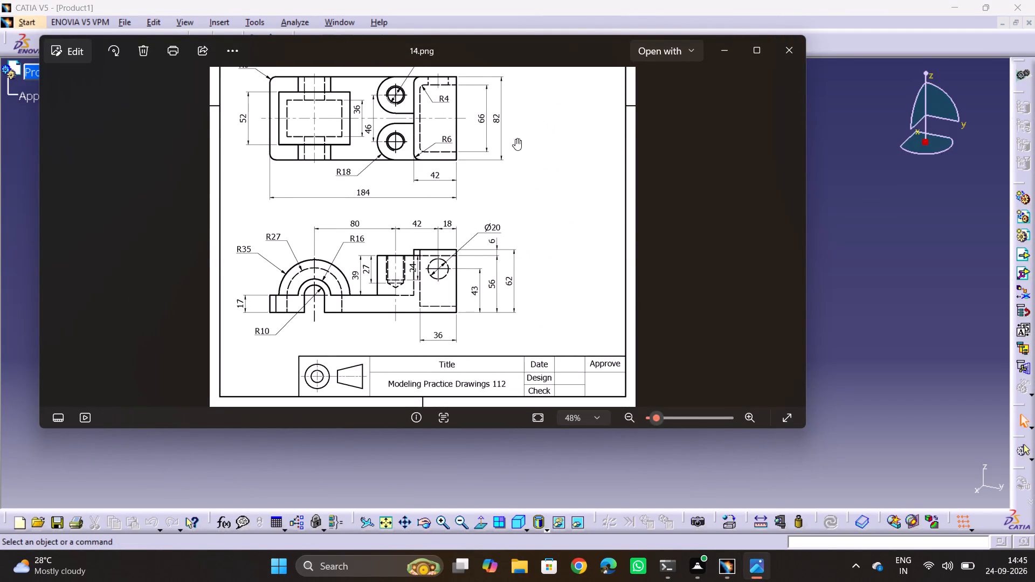
{"action": "middle_click", "coordinate": [510, 143]}
{"action": "middle_click_drag", "start_coordinate": [523, 141], "coordinate": [524, 321]}
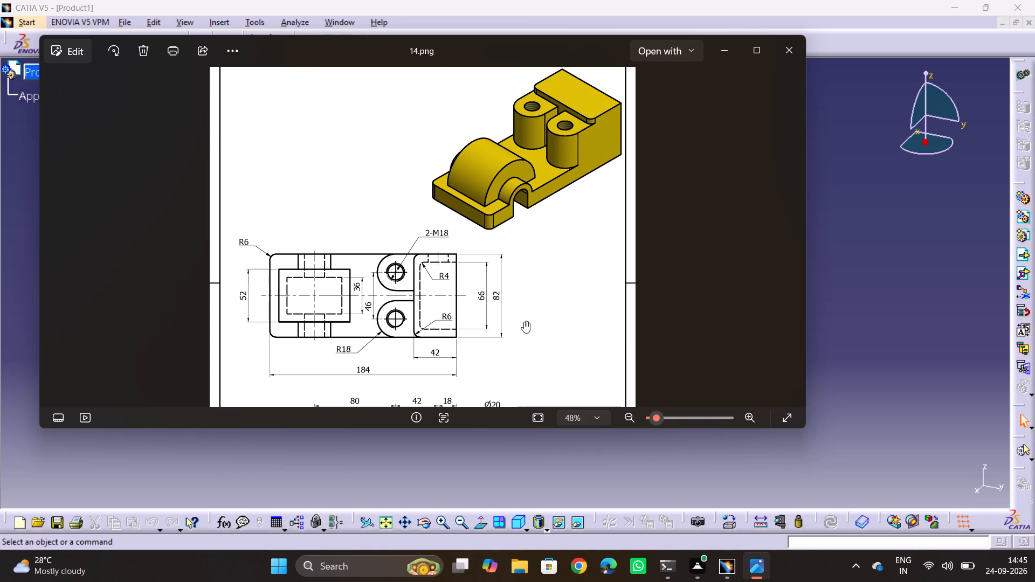
{"action": "middle_click_drag", "start_coordinate": [625, 308], "coordinate": [646, 114]}
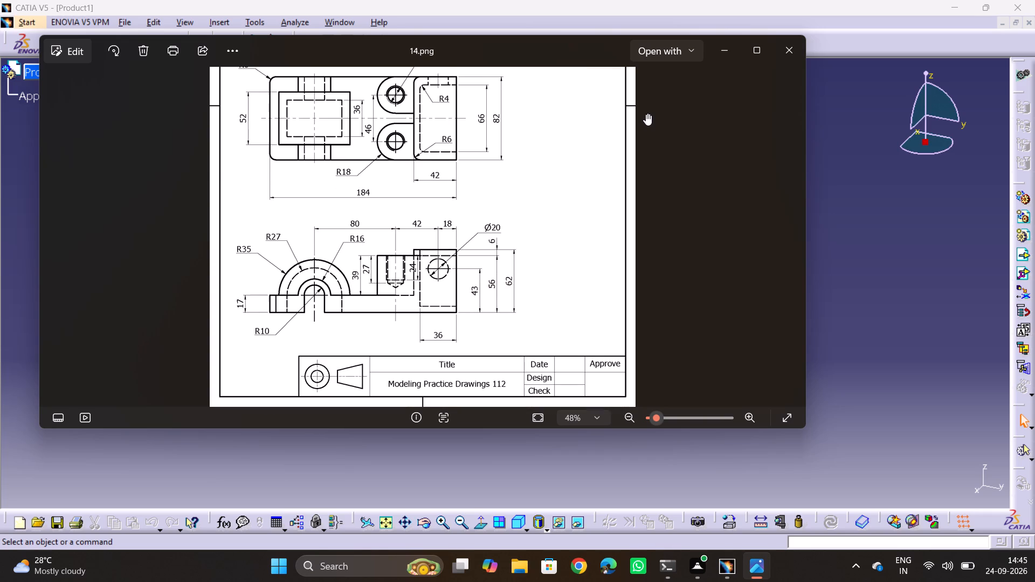
{"action": "middle_click_drag", "start_coordinate": [432, 119], "coordinate": [454, 144]}
{"action": "middle_click_drag", "start_coordinate": [501, 199], "coordinate": [537, 247]}
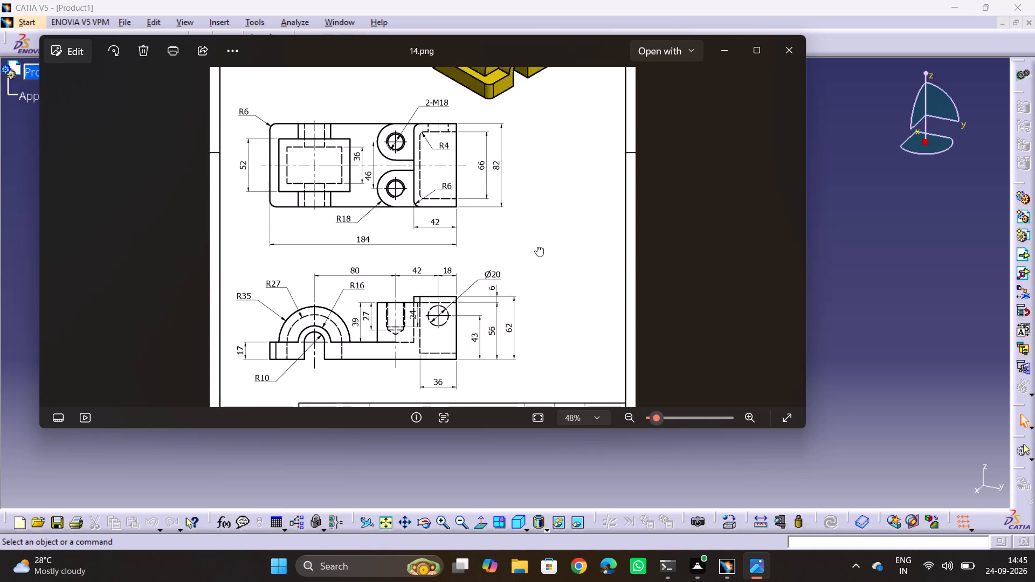
{"action": "middle_click_drag", "start_coordinate": [537, 247], "coordinate": [581, 349]}
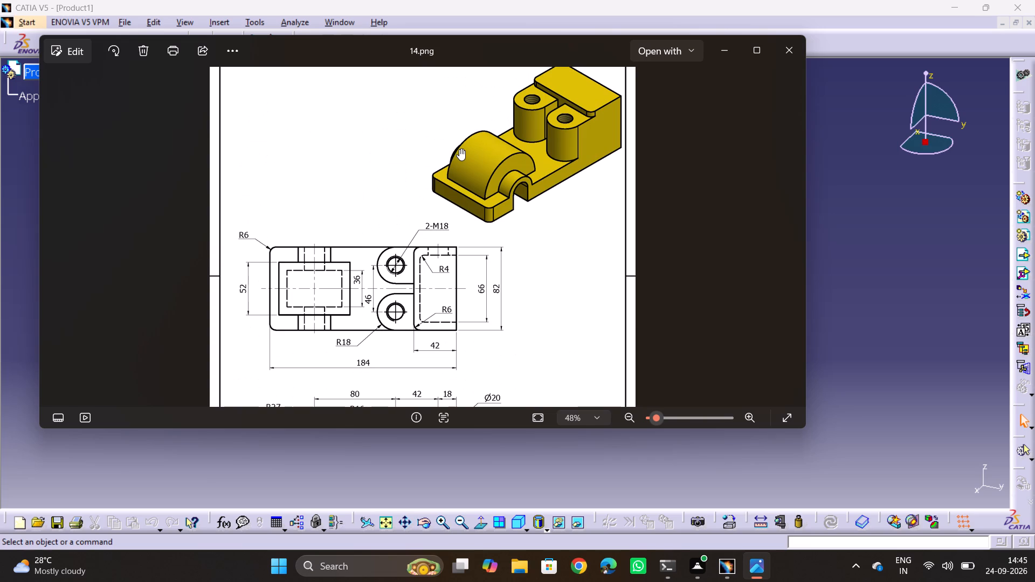
{"action": "middle_click_drag", "start_coordinate": [493, 207], "coordinate": [486, 163]}
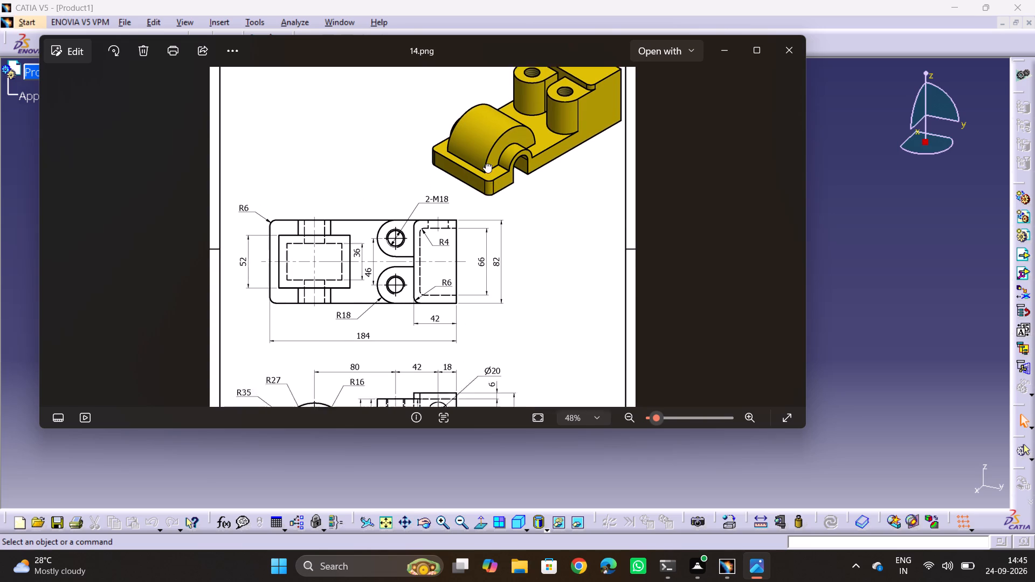
{"action": "middle_click_drag", "start_coordinate": [486, 163], "coordinate": [515, 32]}
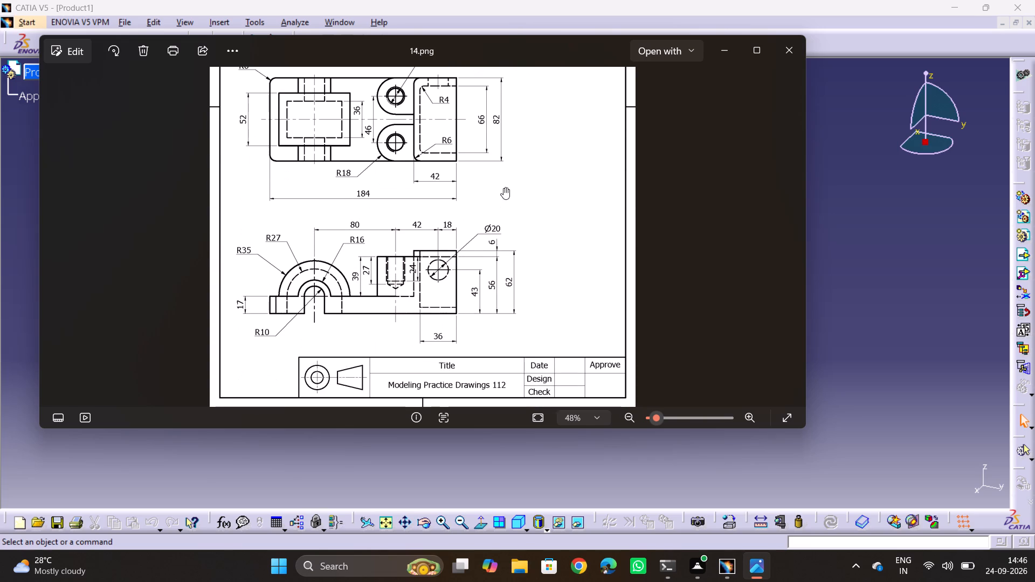
{"action": "middle_click_drag", "start_coordinate": [554, 184], "coordinate": [551, 345]}
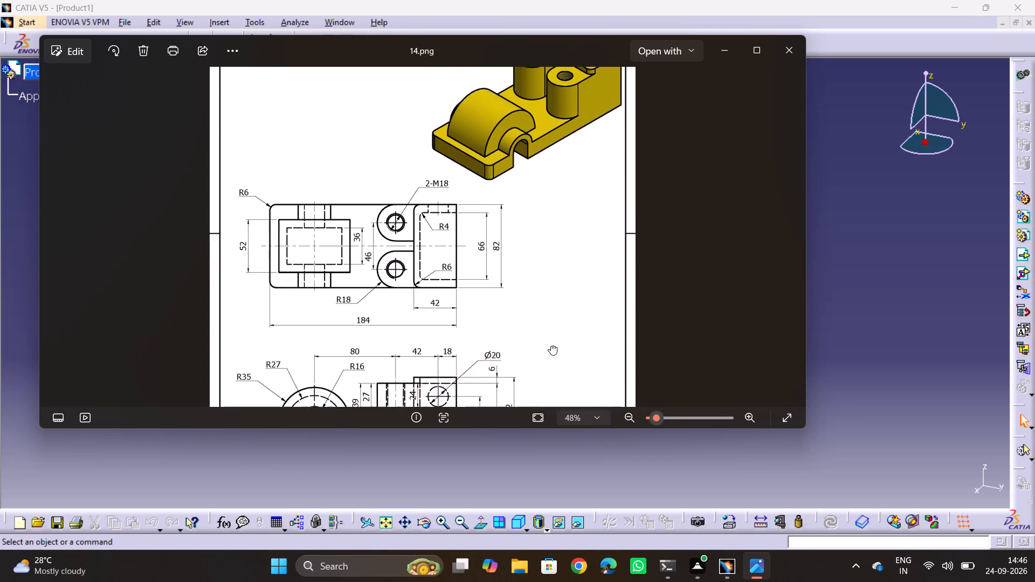
{"action": "middle_click_drag", "start_coordinate": [551, 345], "coordinate": [530, 440]}
{"action": "middle_click_drag", "start_coordinate": [519, 375], "coordinate": [555, 165]}
{"action": "middle_click_drag", "start_coordinate": [541, 262], "coordinate": [567, 227]}
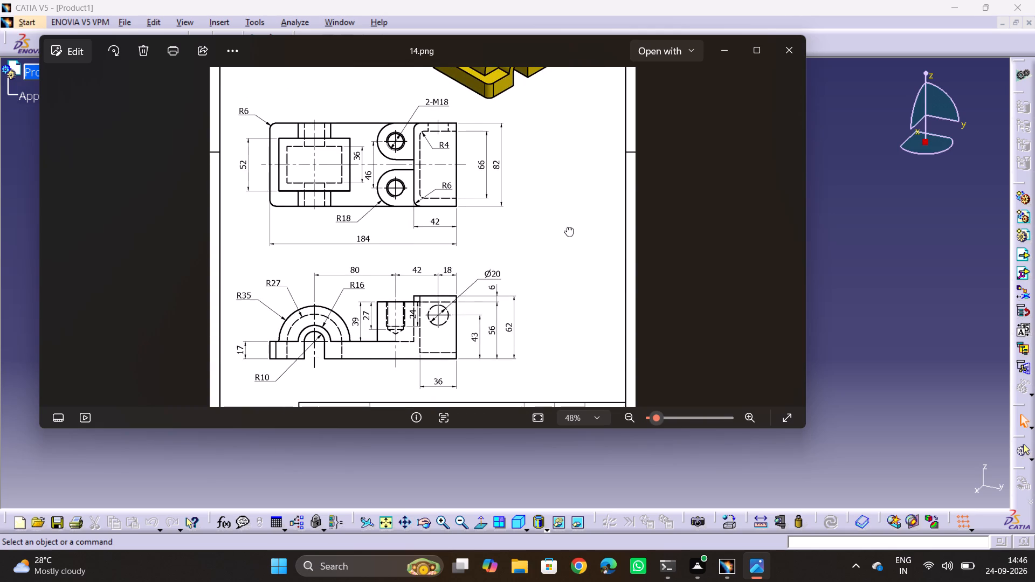
{"action": "middle_click_drag", "start_coordinate": [567, 227], "coordinate": [593, 70]}
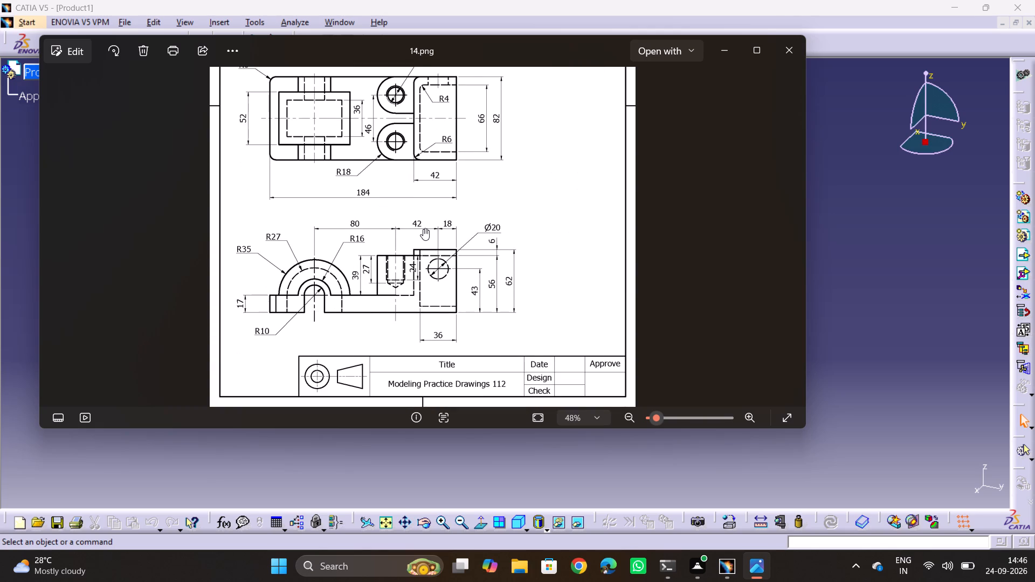
{"action": "middle_click_drag", "start_coordinate": [487, 228], "coordinate": [481, 429]}
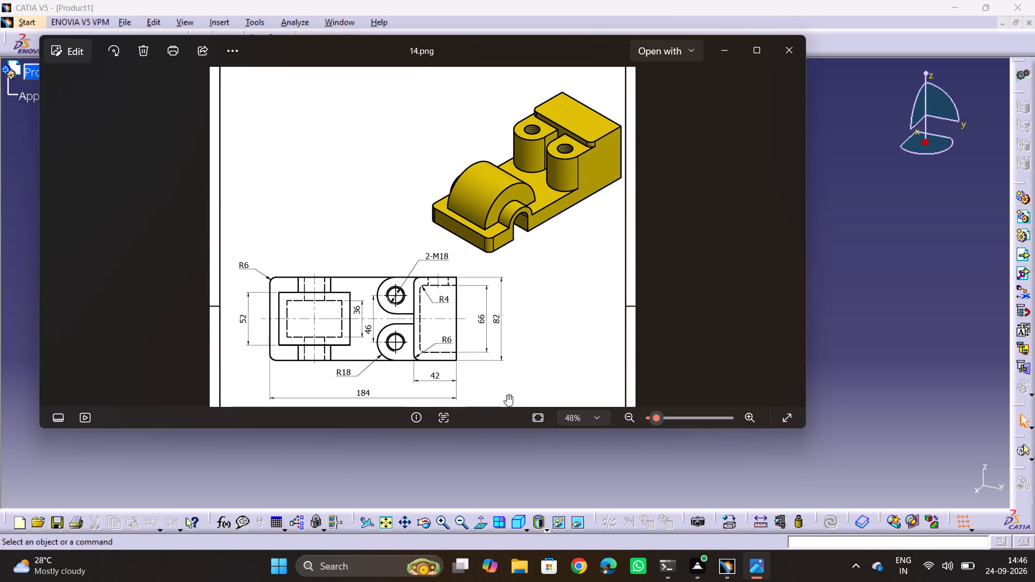
{"action": "middle_click_drag", "start_coordinate": [541, 309], "coordinate": [543, 174]}
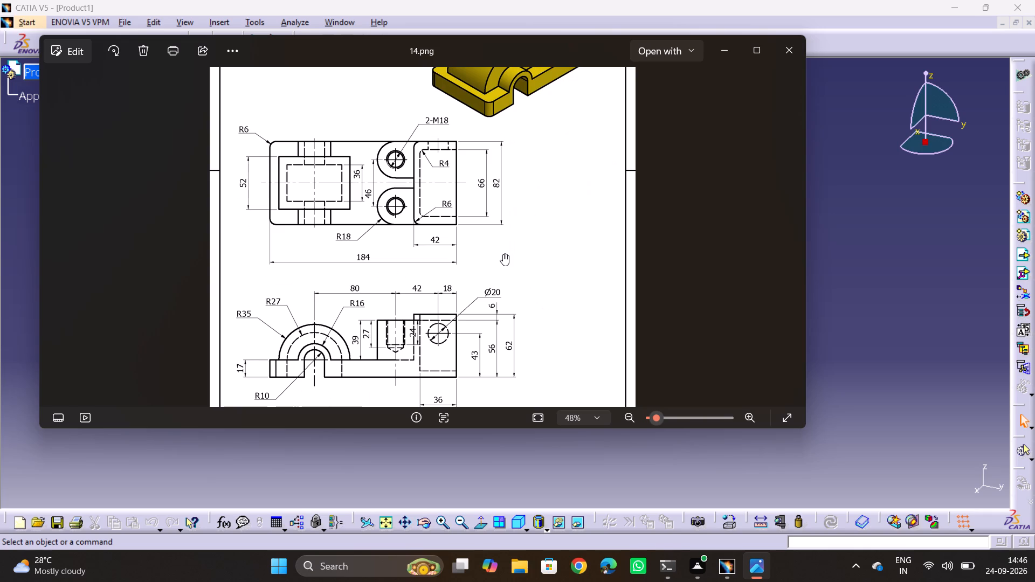
{"action": "middle_click_drag", "start_coordinate": [508, 209], "coordinate": [522, 278]}
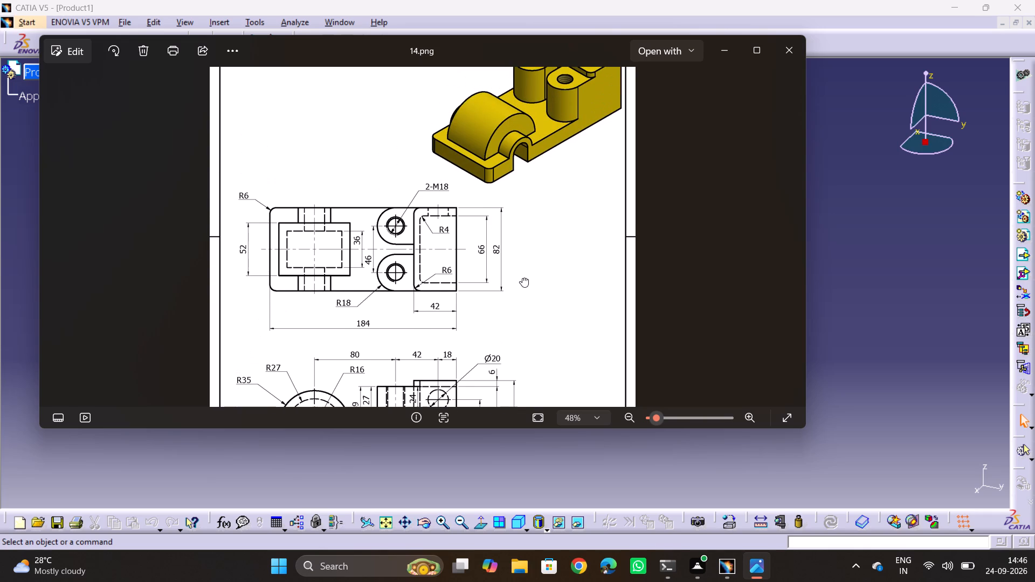
{"action": "middle_click_drag", "start_coordinate": [522, 278], "coordinate": [522, 280]}
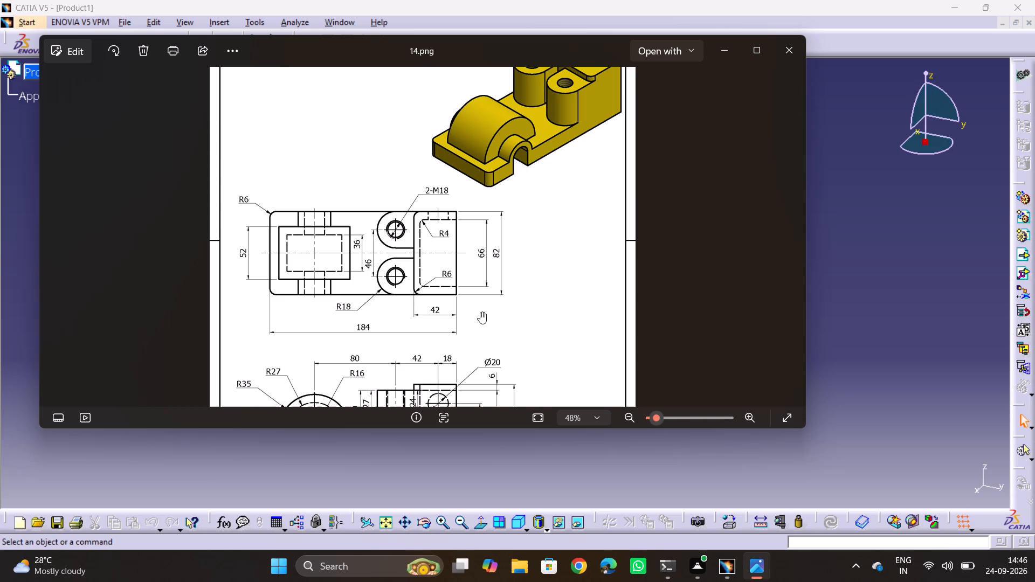
{"action": "middle_click_drag", "start_coordinate": [480, 312], "coordinate": [498, 330]}
{"action": "middle_click_drag", "start_coordinate": [508, 321], "coordinate": [515, 123]}
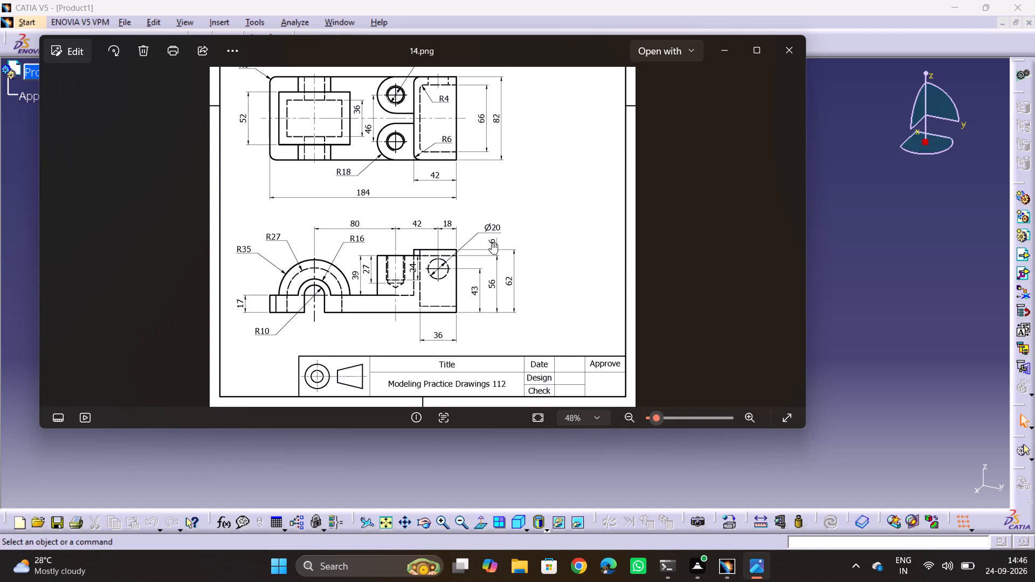
{"action": "middle_click_drag", "start_coordinate": [492, 242], "coordinate": [484, 382]}
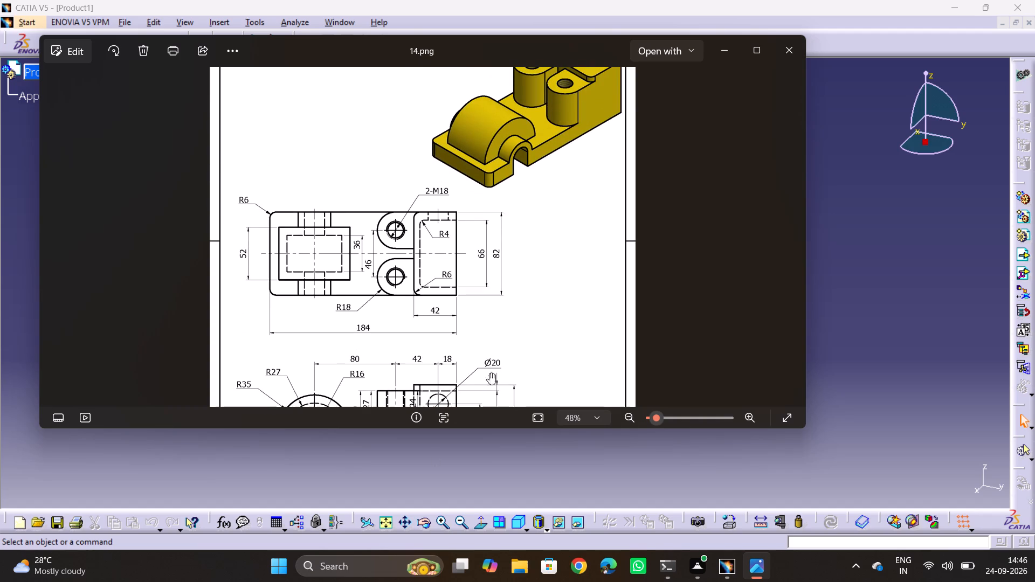
{"action": "middle_click_drag", "start_coordinate": [440, 412], "coordinate": [469, 264]}
{"action": "middle_click_drag", "start_coordinate": [535, 382], "coordinate": [528, 221]}
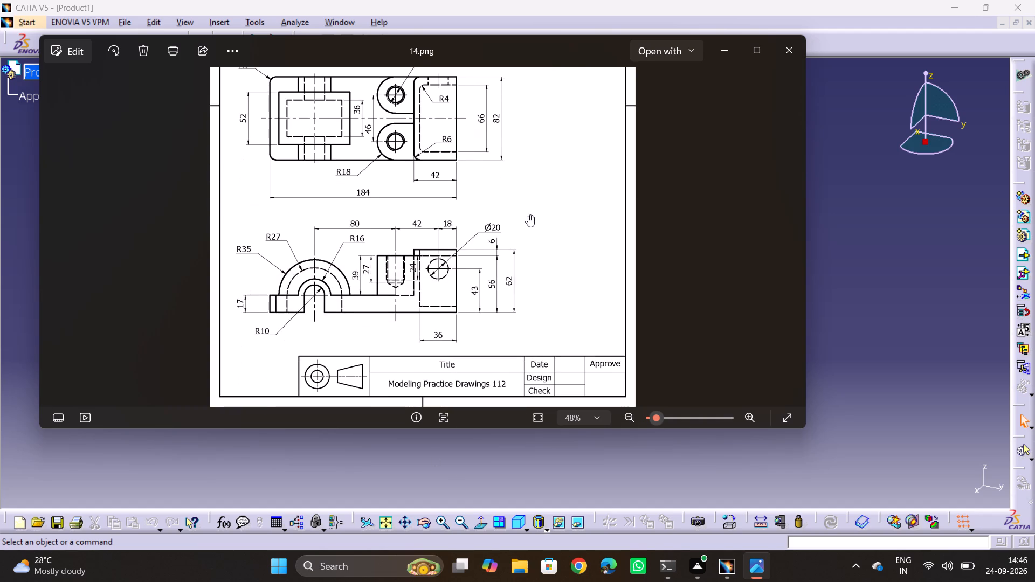
{"action": "middle_click_drag", "start_coordinate": [528, 215], "coordinate": [535, 201]}
Examine the front view of the drawing up close, including its arch radii, boss, hole and height dimensions.
{"action": "scroll", "coordinate": [528, 215], "scroll_direction": "up", "scroll_amount": 1}
{"action": "middle_click_drag", "start_coordinate": [419, 358], "coordinate": [399, 289]}
{"action": "scroll", "coordinate": [389, 279], "scroll_direction": "up", "scroll_amount": 3}
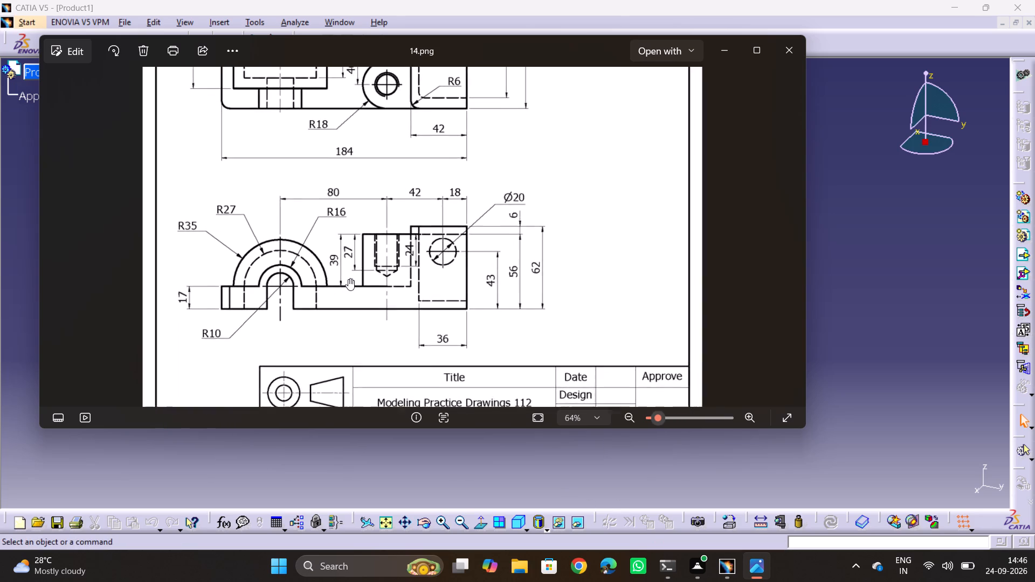
{"action": "scroll", "coordinate": [348, 279], "scroll_direction": "up", "scroll_amount": 2}
{"action": "middle_click_drag", "start_coordinate": [278, 287], "coordinate": [432, 279]}
{"action": "middle_click_drag", "start_coordinate": [403, 223], "coordinate": [413, 266]}
{"action": "scroll", "coordinate": [418, 246], "scroll_direction": "down", "scroll_amount": 1, "text": "ctrl"}
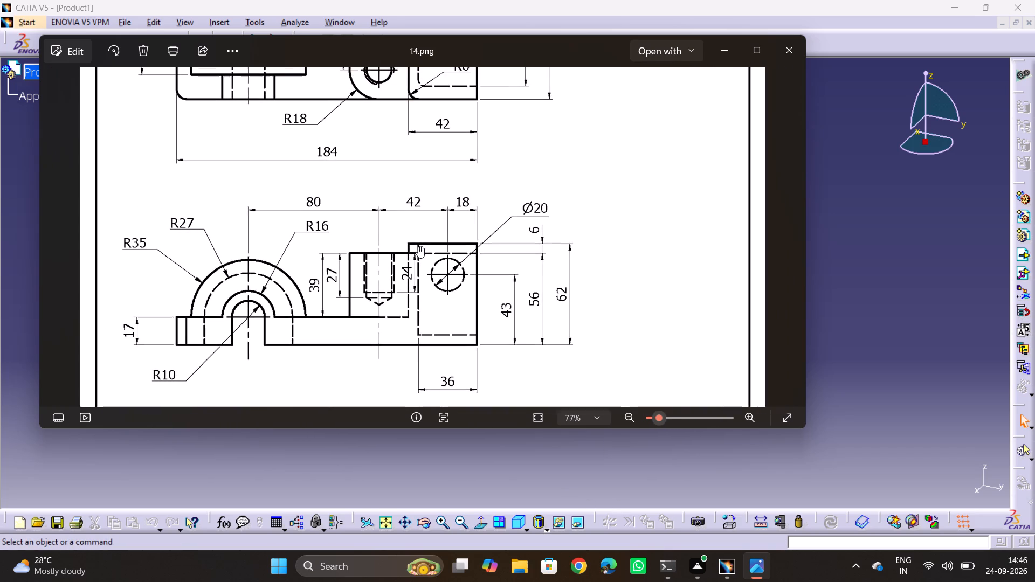
{"action": "middle_click_drag", "start_coordinate": [418, 246], "coordinate": [478, 245], "text": "ctrl"}
{"action": "scroll", "coordinate": [470, 247], "scroll_direction": "down", "scroll_amount": 2}
{"action": "scroll", "coordinate": [468, 250], "scroll_direction": "down", "scroll_amount": 1, "text": "ctrl"}
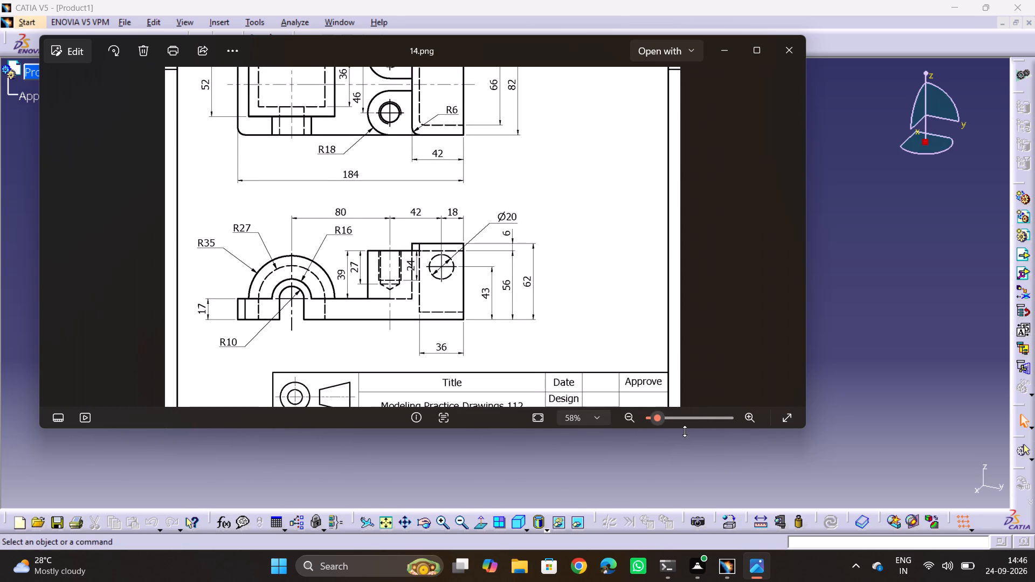
Switch to CATIA and create a new part in Part Design with the default name and hybrid design enabled.
{"action": "left_click", "coordinate": [722, 565]}
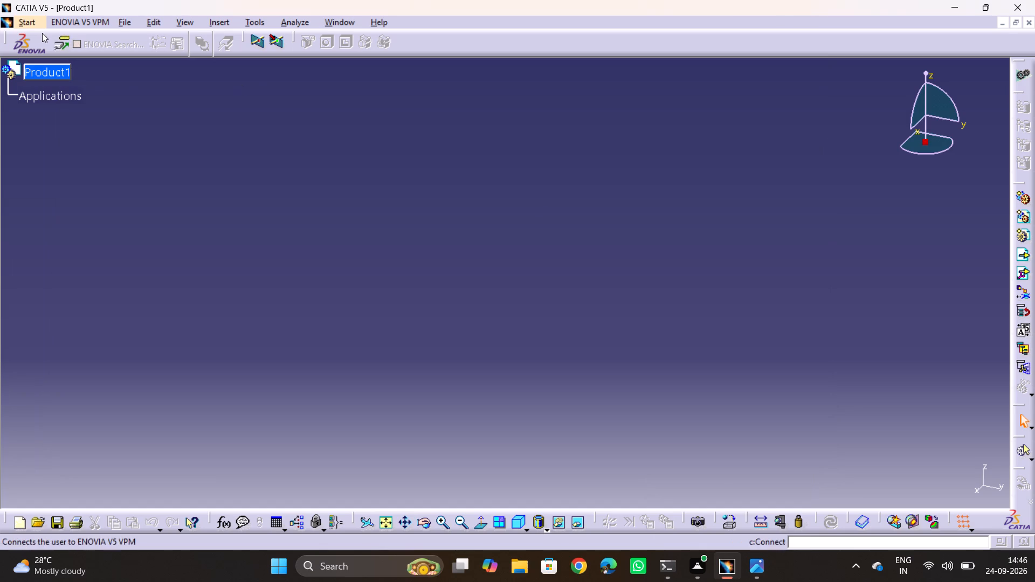
{"action": "left_click", "coordinate": [17, 23]}
{"action": "left_click", "coordinate": [46, 69]}
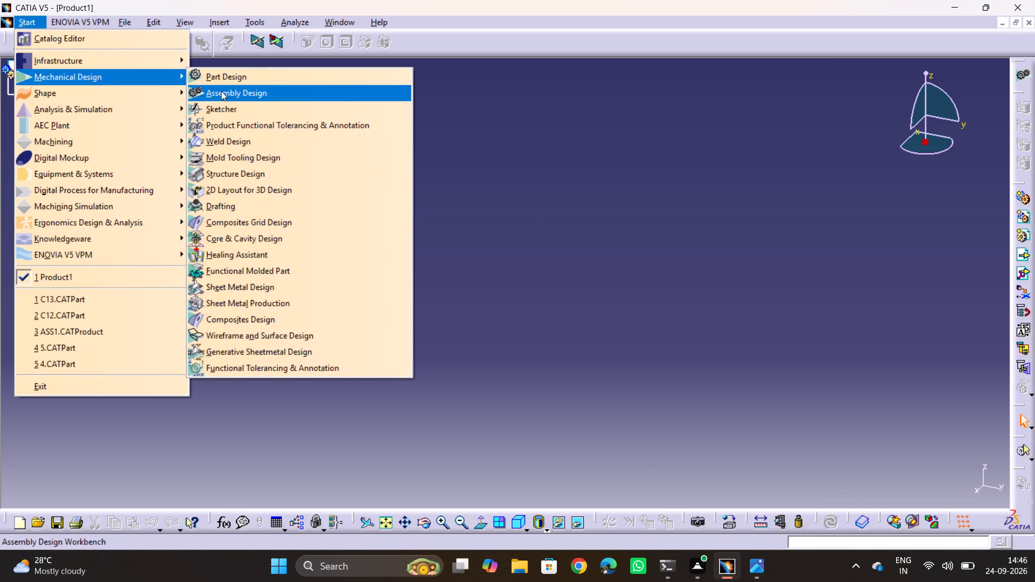
{"action": "left_click", "coordinate": [252, 78]}
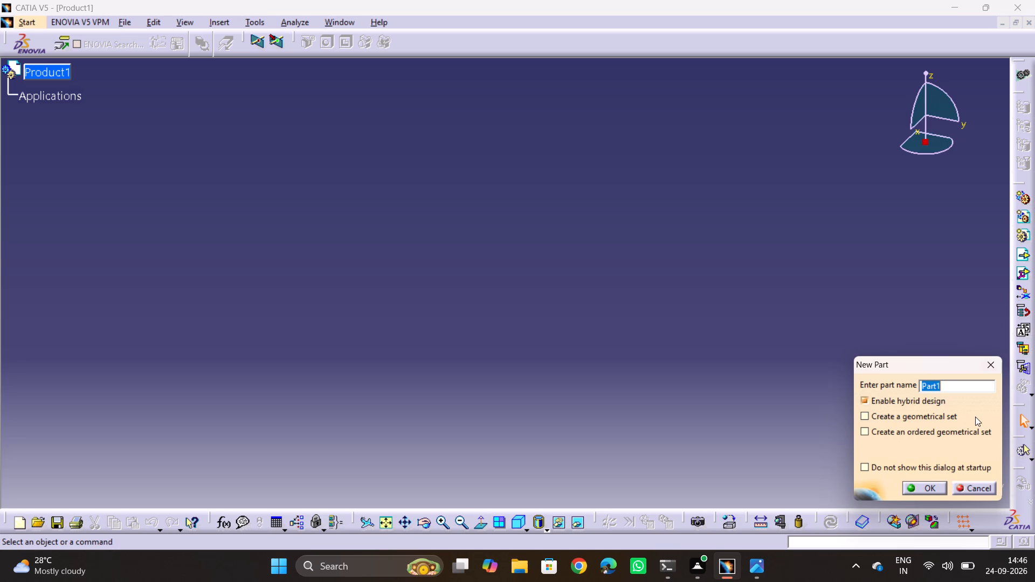
{"action": "key", "text": "Return"}
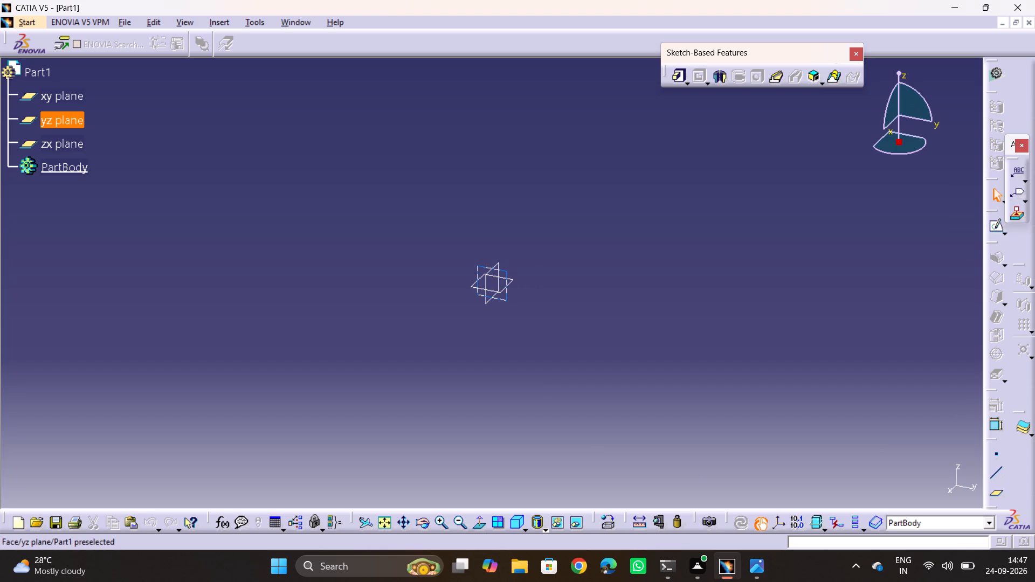
Start a new sketch on the zx plane.
{"action": "left_click", "coordinate": [486, 292]}
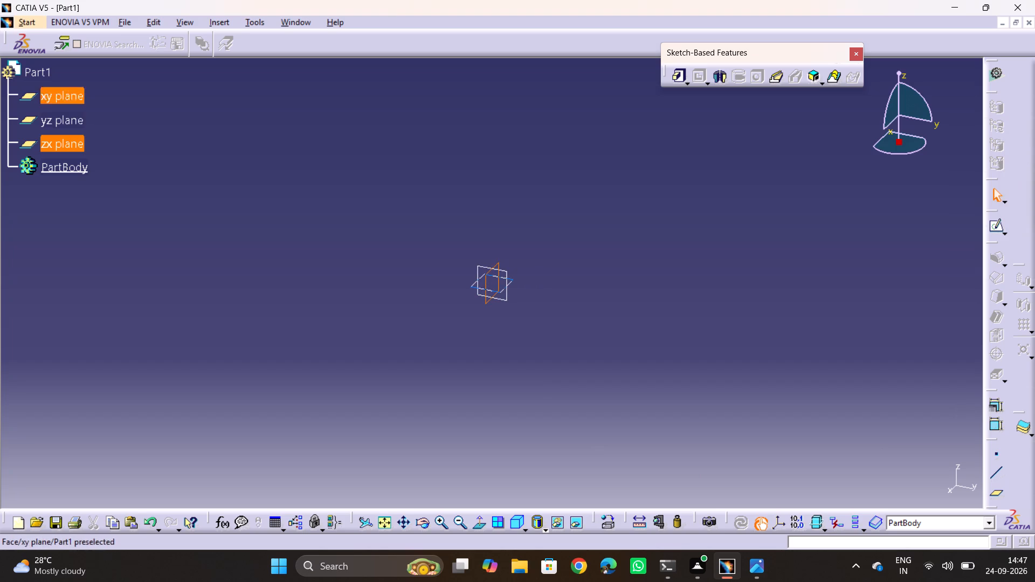
{"action": "left_click", "coordinate": [647, 288]}
{"action": "left_click", "coordinate": [487, 292]}
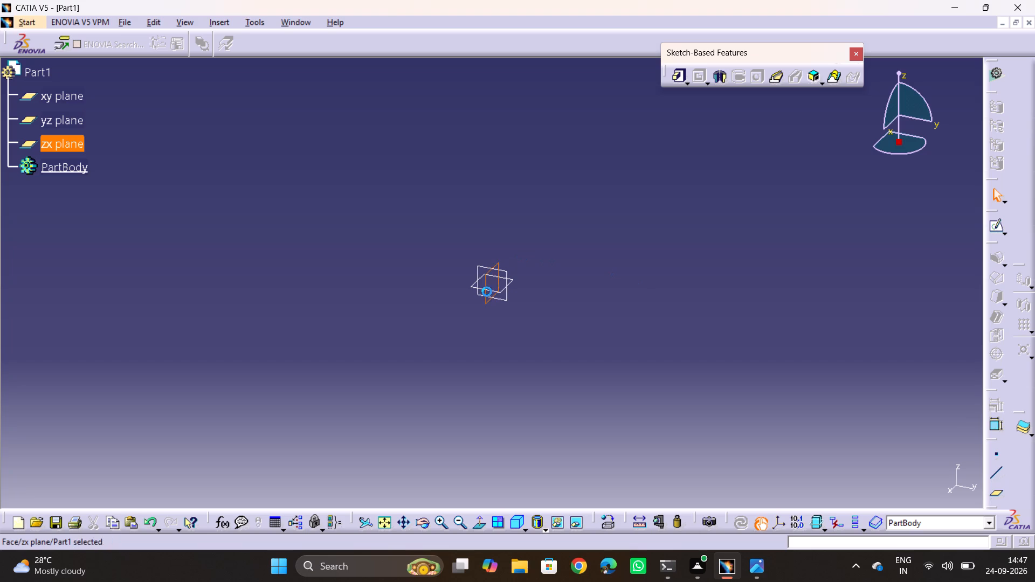
{"action": "left_click", "coordinate": [994, 224]}
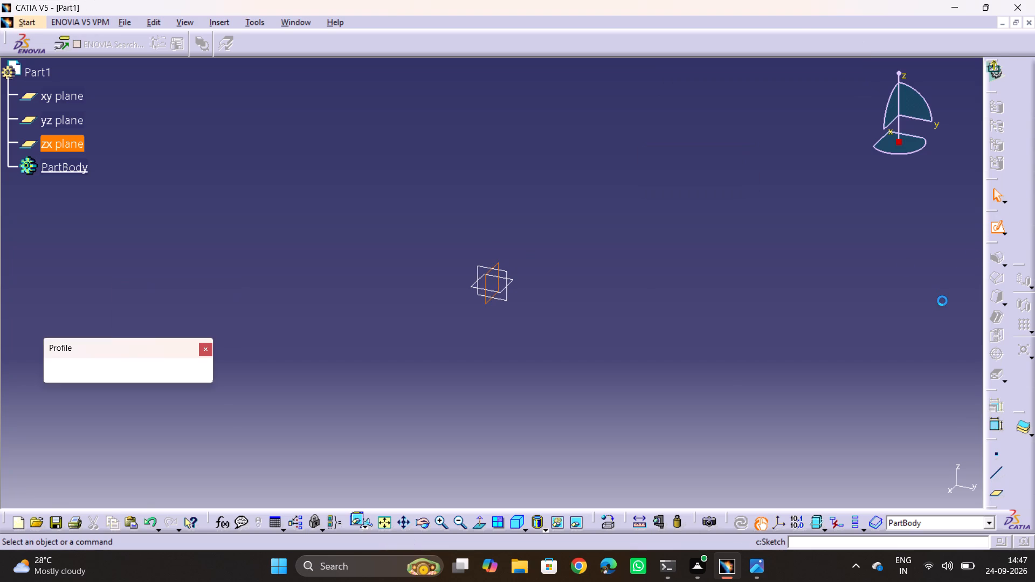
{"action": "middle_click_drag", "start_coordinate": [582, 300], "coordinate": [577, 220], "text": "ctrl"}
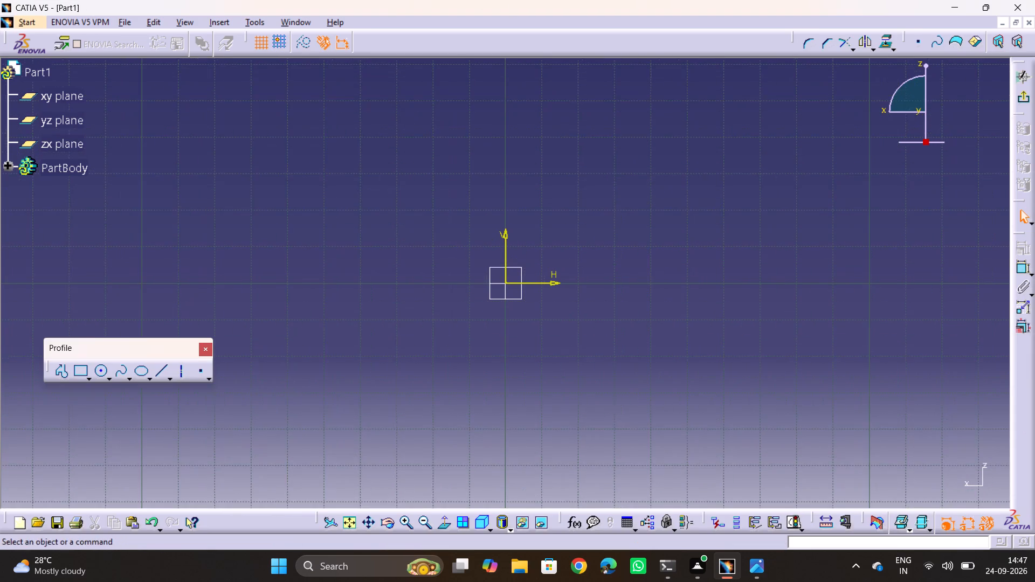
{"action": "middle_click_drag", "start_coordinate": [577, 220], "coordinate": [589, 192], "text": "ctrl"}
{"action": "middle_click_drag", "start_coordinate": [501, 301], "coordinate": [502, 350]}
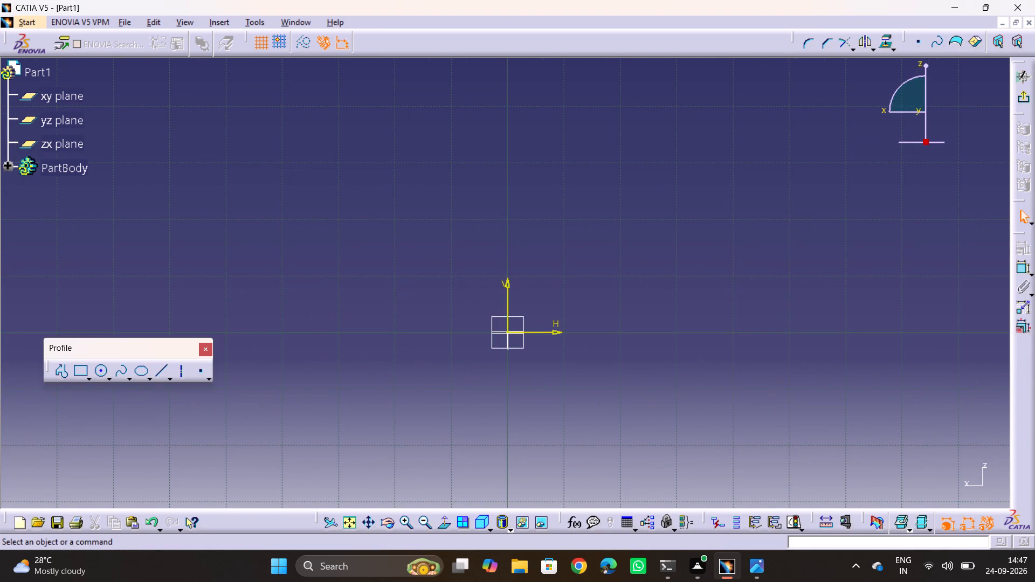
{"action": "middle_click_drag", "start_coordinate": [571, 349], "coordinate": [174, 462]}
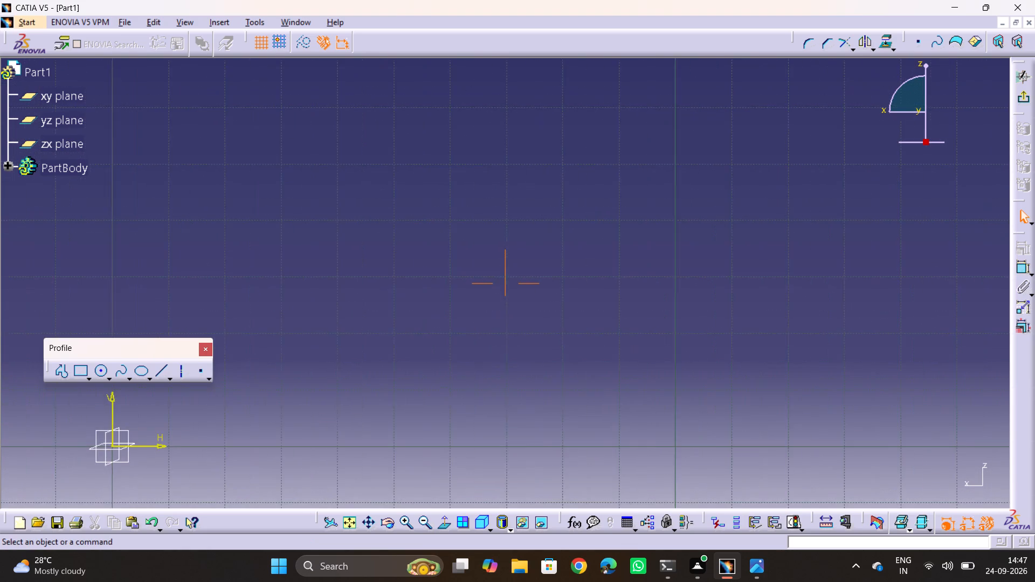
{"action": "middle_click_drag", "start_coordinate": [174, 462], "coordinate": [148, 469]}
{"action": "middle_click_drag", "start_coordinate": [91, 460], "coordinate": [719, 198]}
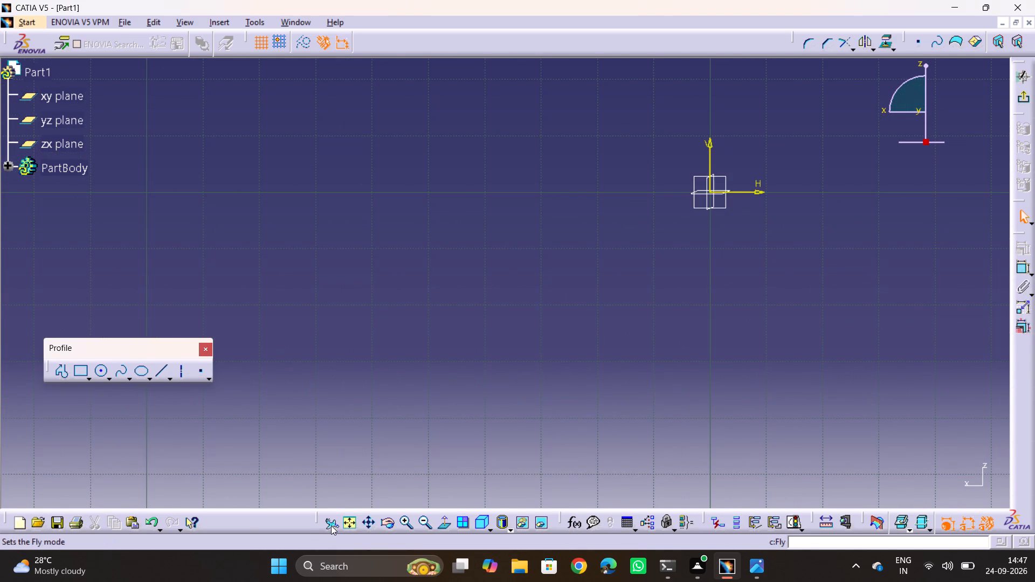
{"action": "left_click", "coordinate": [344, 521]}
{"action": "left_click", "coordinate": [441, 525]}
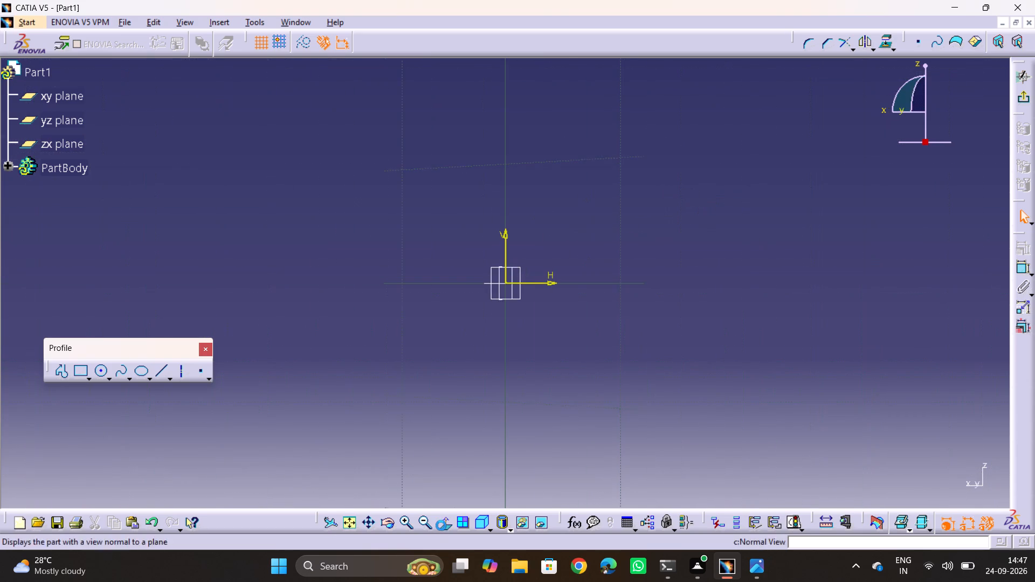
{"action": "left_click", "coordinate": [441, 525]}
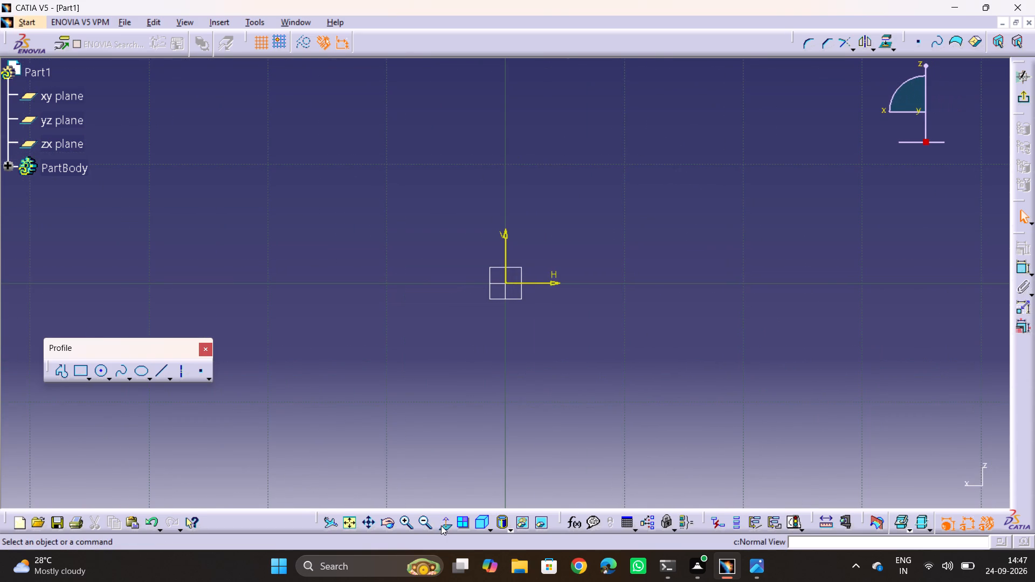
Sketch two concentric circles centred on the origin, with diameters of about 9 mm and 4 mm.
{"action": "key", "text": "alt+Tab"}
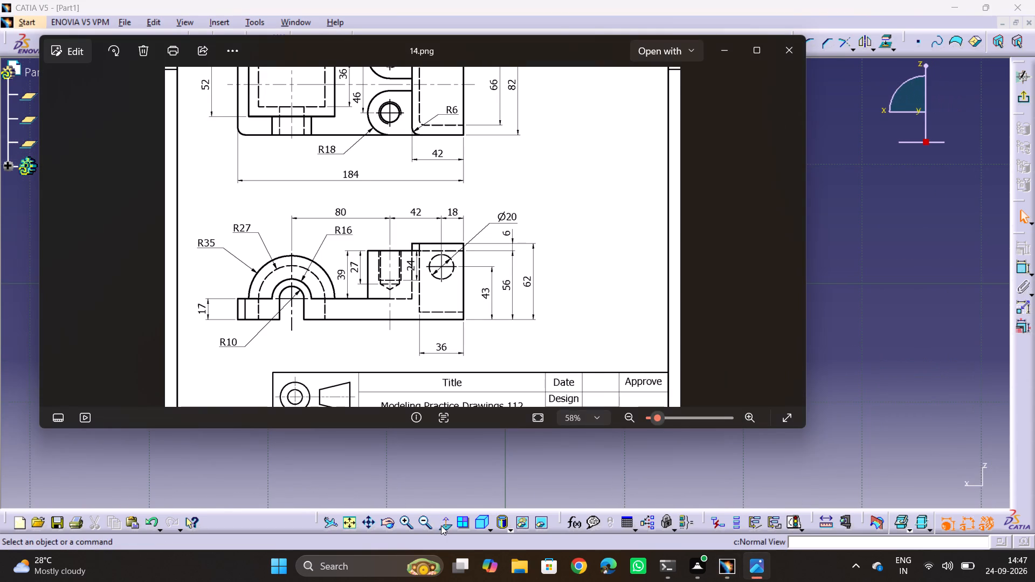
{"action": "key", "text": "alt+Tab"}
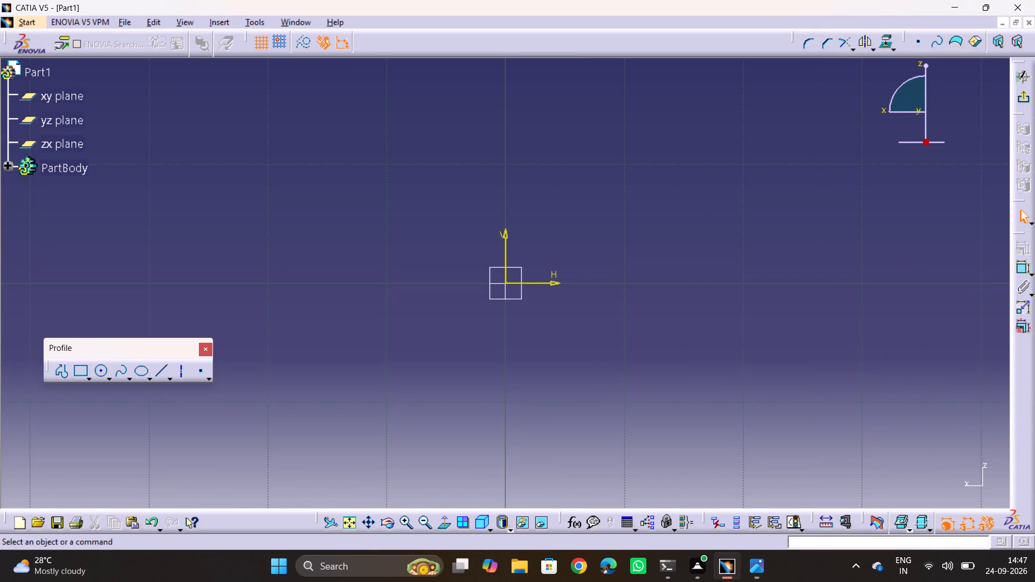
{"action": "left_click", "coordinate": [103, 372]}
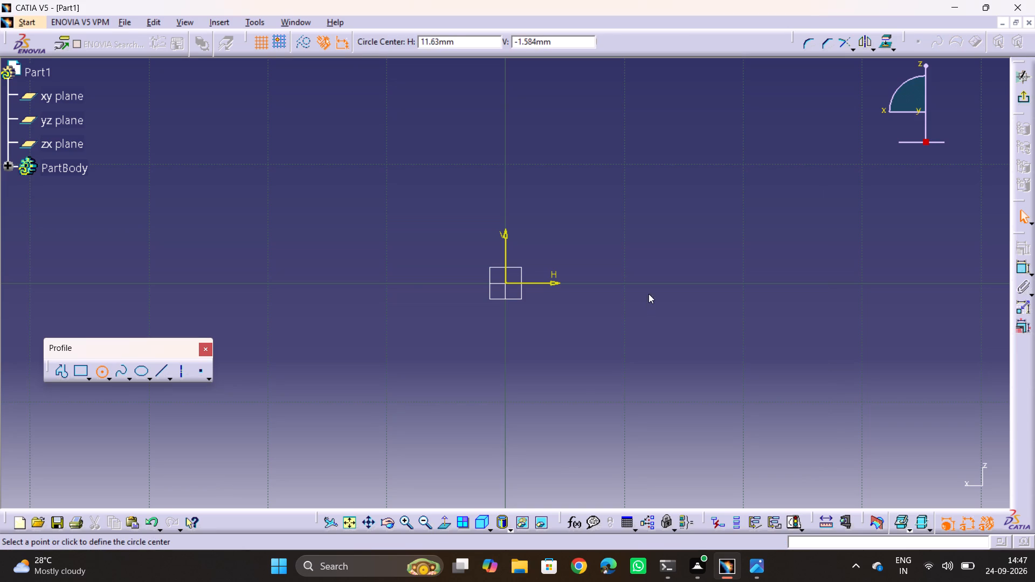
{"action": "left_click", "coordinate": [503, 284]}
{"action": "left_click", "coordinate": [471, 242]}
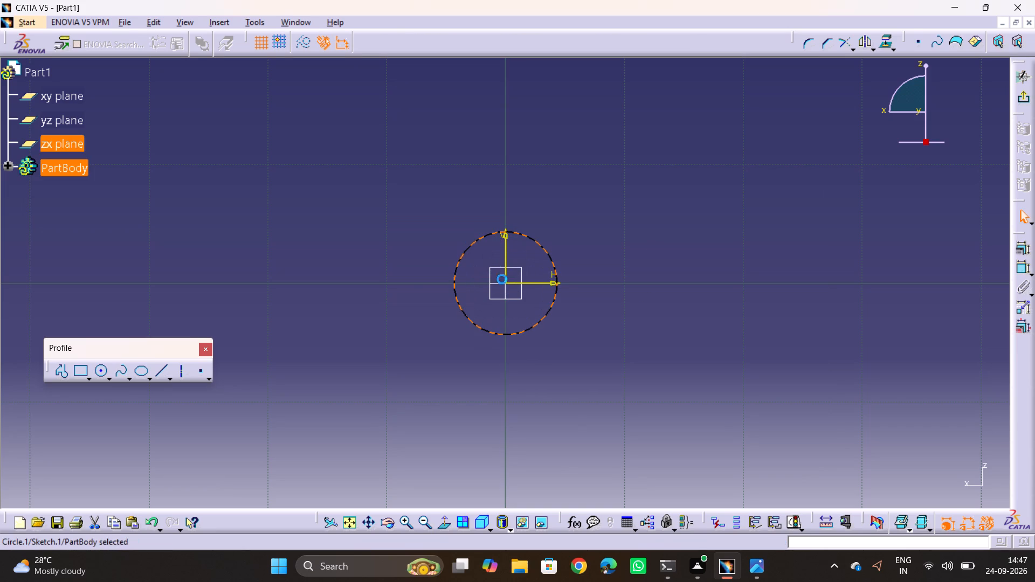
{"action": "left_click", "coordinate": [95, 371]}
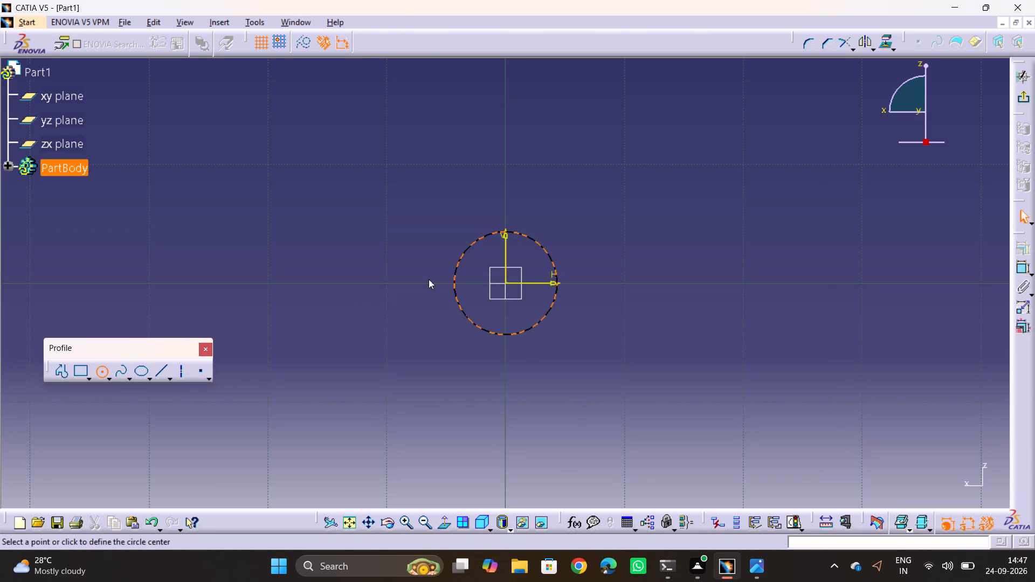
{"action": "left_click", "coordinate": [508, 284]}
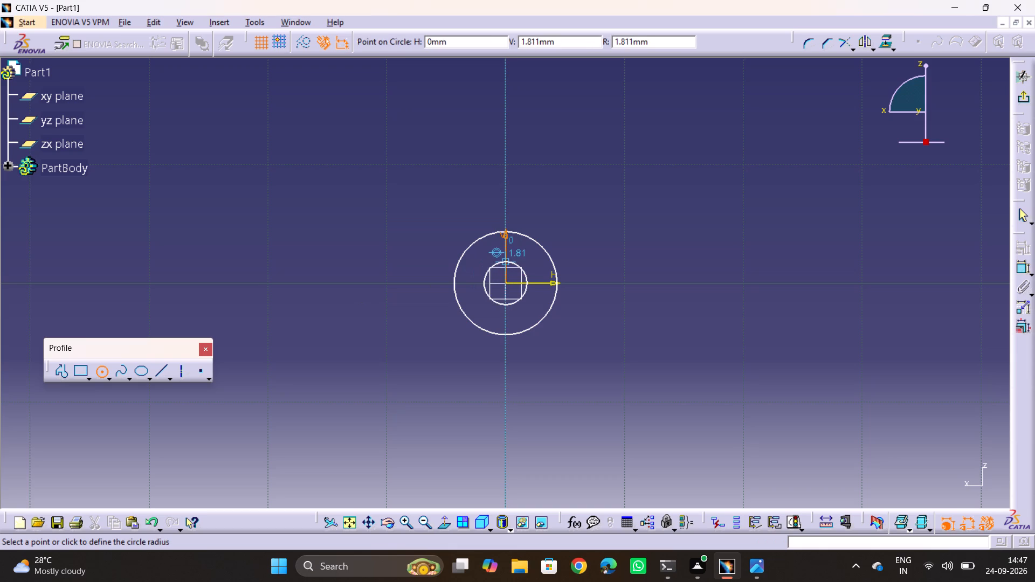
{"action": "left_click", "coordinate": [504, 258]}
{"action": "left_click", "coordinate": [671, 261]}
Dimension the smaller circle's diameter and set it to 20 mm, matching the R10 arch in the drawing.
{"action": "key", "text": "alt+Tab"}
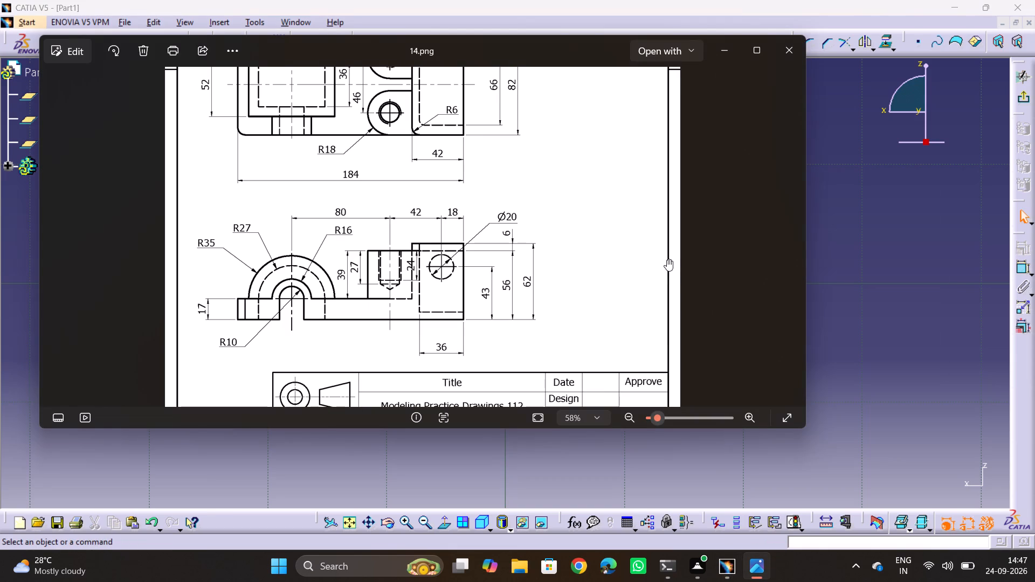
{"action": "key", "text": "alt+Tab"}
{"action": "left_click", "coordinate": [1027, 273]}
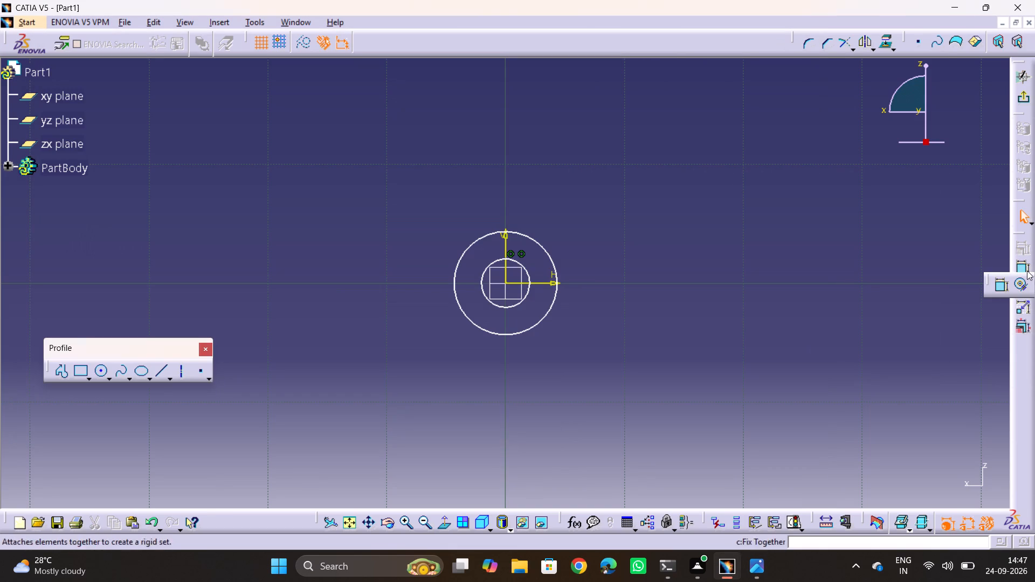
{"action": "double_click", "coordinate": [1025, 265]}
{"action": "left_click", "coordinate": [1025, 265]}
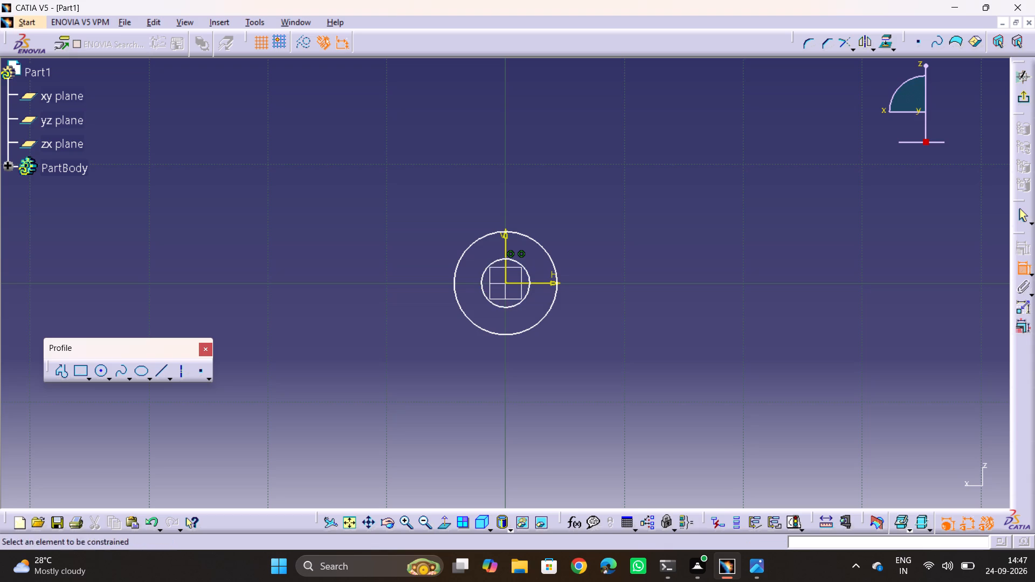
{"action": "double_click", "coordinate": [500, 308]}
{"action": "left_click", "coordinate": [422, 350]}
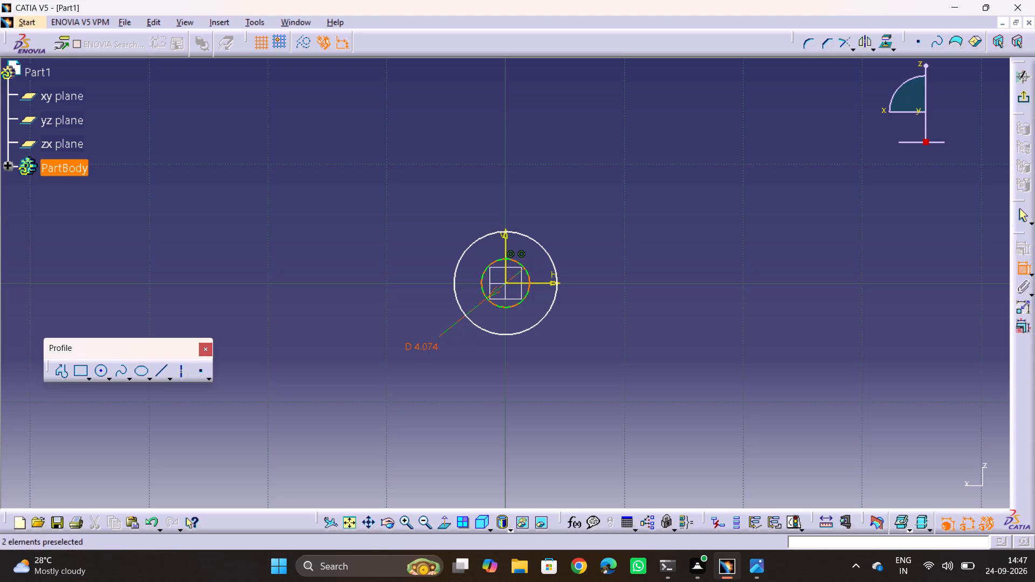
{"action": "double_click", "coordinate": [423, 345]}
{"action": "key", "text": "1"}
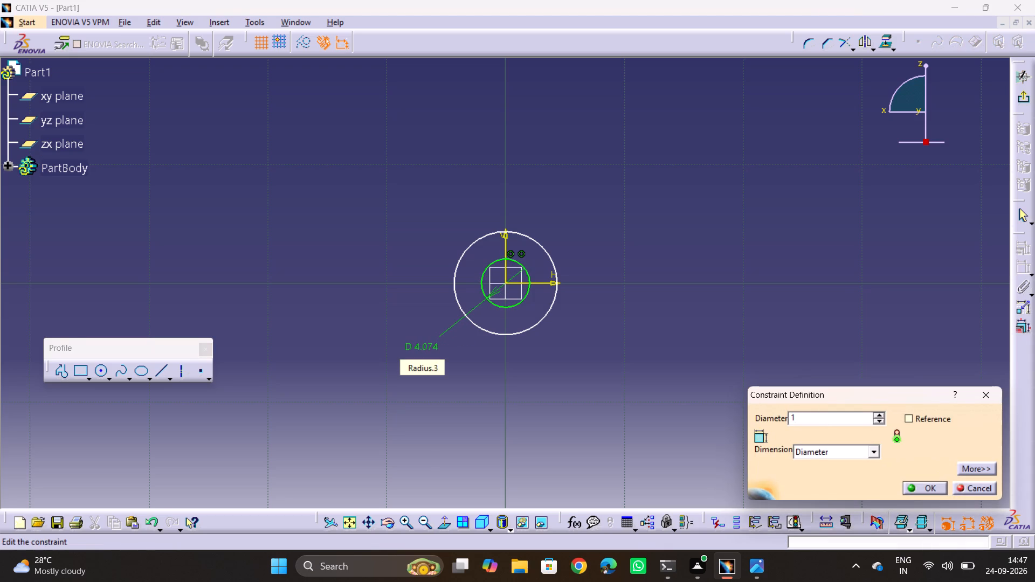
{"action": "key", "text": "BackSpace"}
{"action": "type", "text": "20"}
{"action": "key", "text": "Return"}
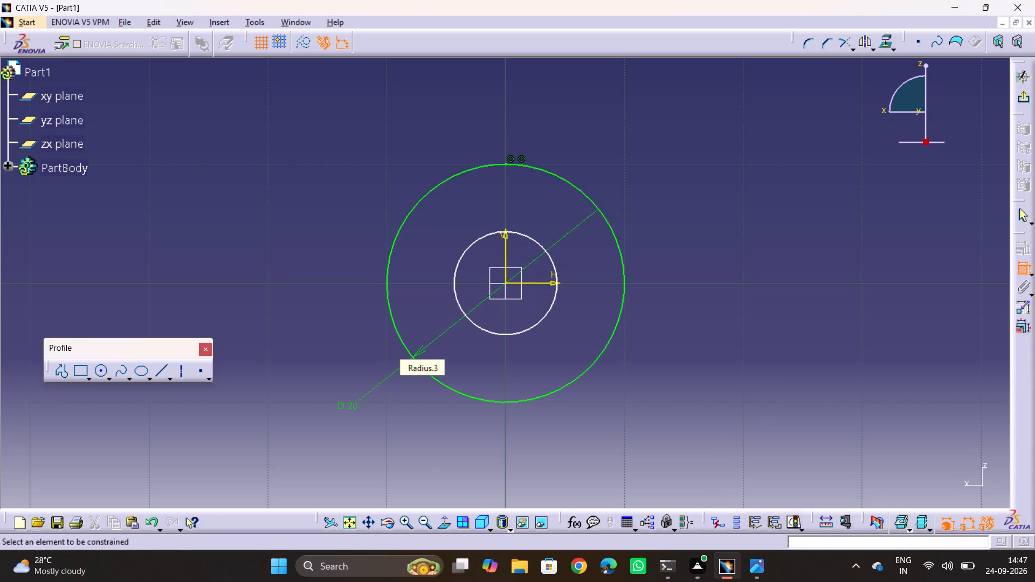
Dimension the other circle's diameter and set it to 32 mm, matching the R16 arch.
{"action": "left_click", "coordinate": [303, 321]}
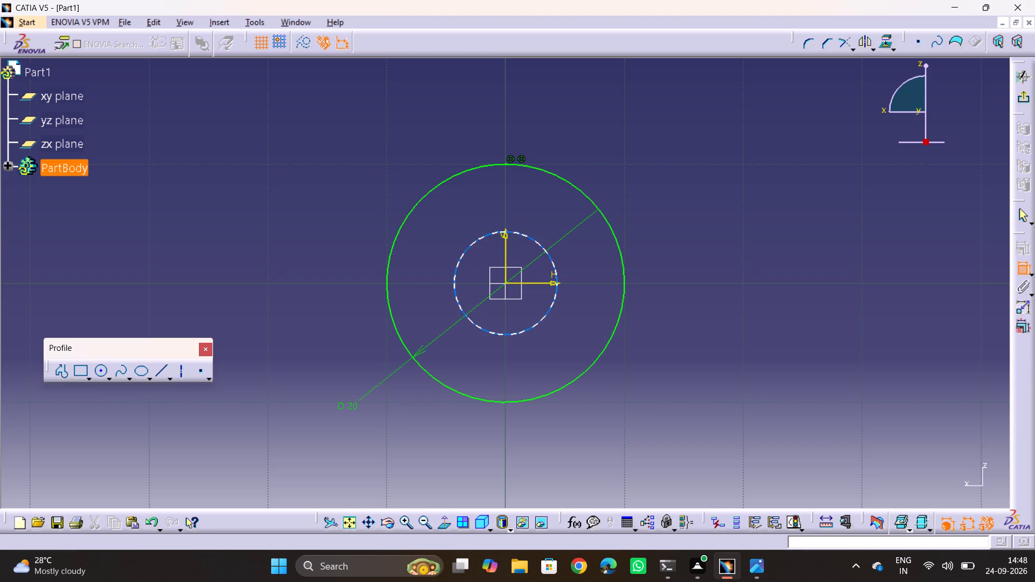
{"action": "left_click", "coordinate": [456, 293]}
{"action": "left_click", "coordinate": [461, 358]}
{"action": "double_click", "coordinate": [467, 355]}
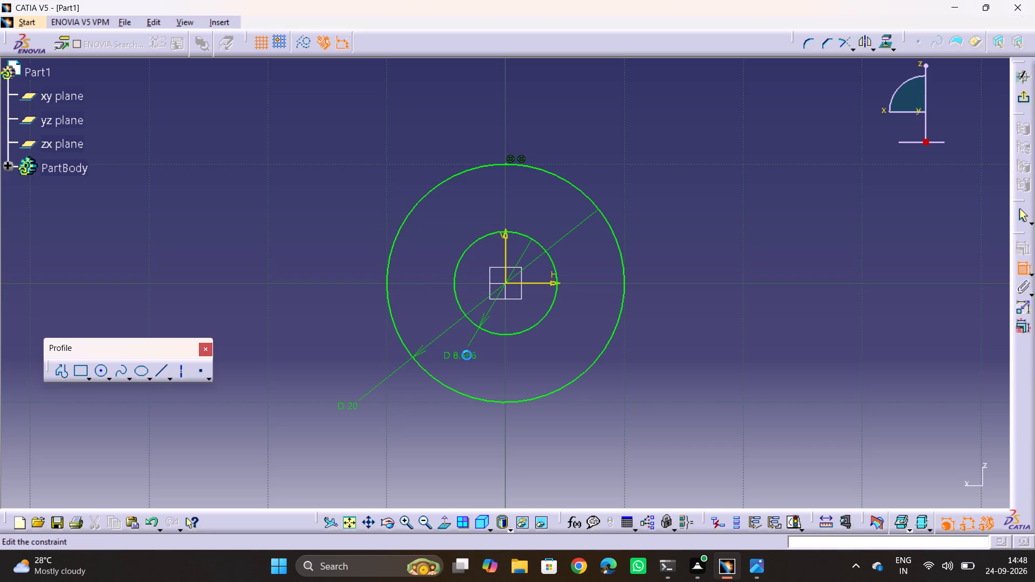
{"action": "type", "text": "32"}
{"action": "key", "text": "Return"}
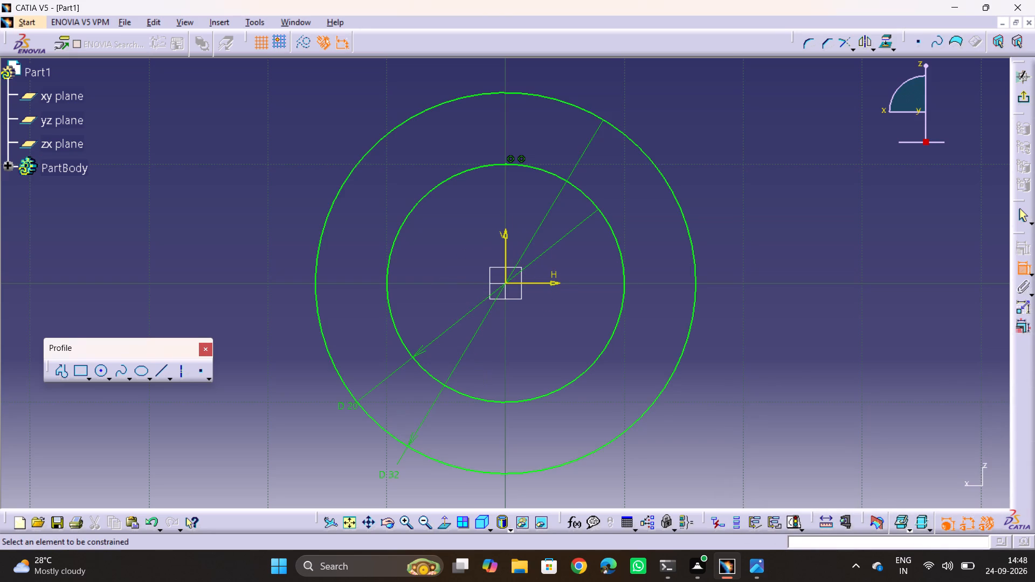
{"action": "left_click", "coordinate": [857, 240]}
Examine the isometric, top and front views of the drawing 14.png for the dimensions of the base and arches.
{"action": "middle_click_drag", "start_coordinate": [784, 241], "coordinate": [803, 327], "text": "ctrl"}
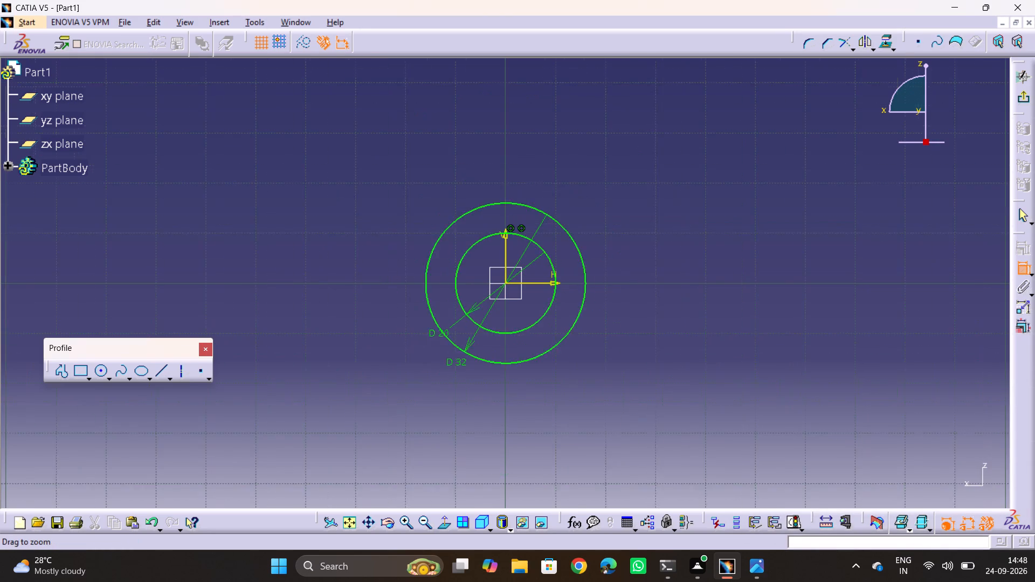
{"action": "middle_click_drag", "start_coordinate": [803, 327], "coordinate": [776, 357], "text": "ctrl"}
{"action": "middle_click", "coordinate": [655, 325]}
{"action": "middle_click_drag", "start_coordinate": [632, 311], "coordinate": [628, 304], "text": "ctrl"}
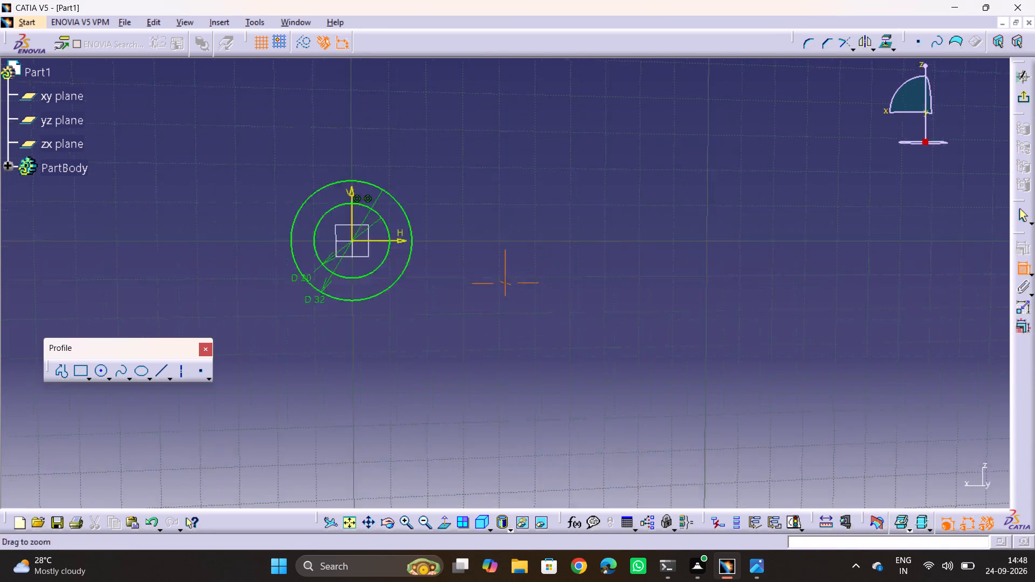
{"action": "middle_click_drag", "start_coordinate": [628, 304], "coordinate": [623, 239], "text": "ctrl"}
{"action": "middle_click_drag", "start_coordinate": [404, 197], "coordinate": [643, 316]}
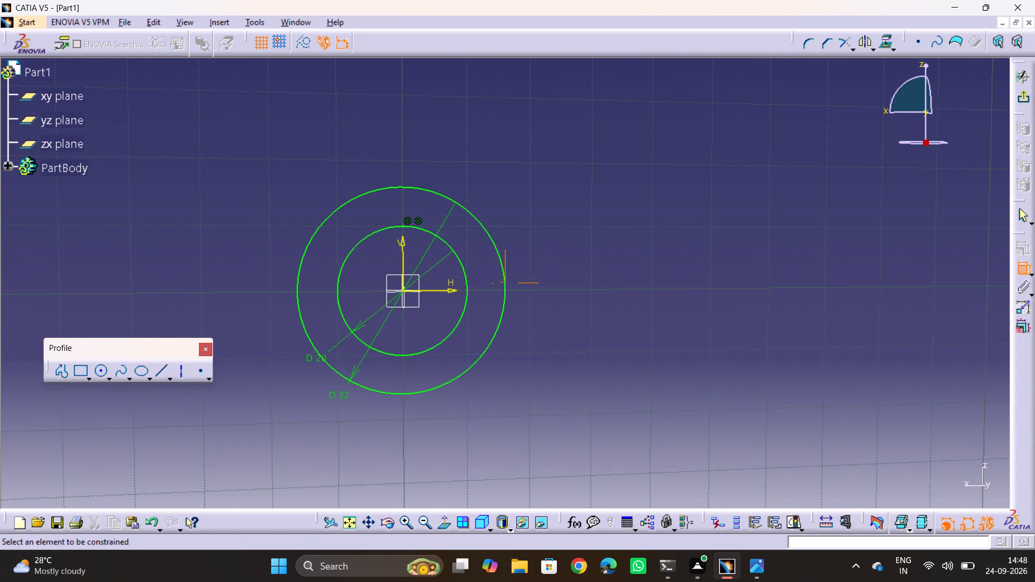
{"action": "key", "text": "alt+Tab"}
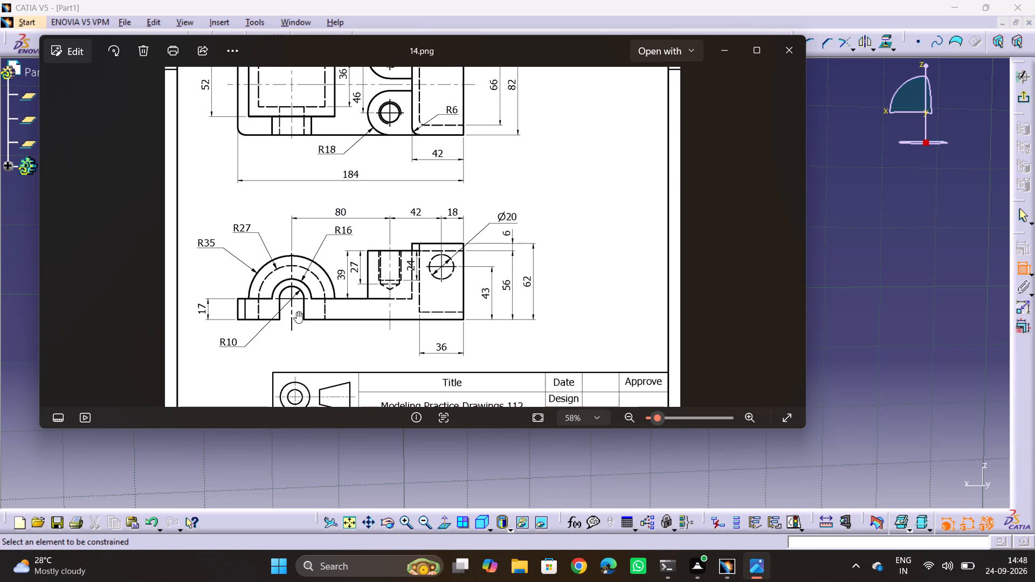
{"action": "key", "text": "alt+Tab"}
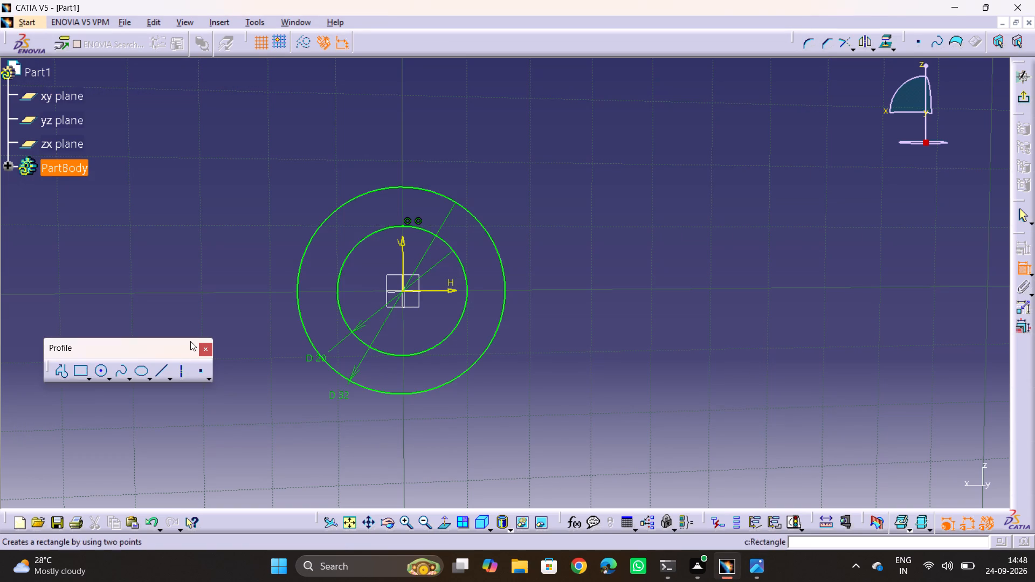
{"action": "key", "text": "alt+Tab"}
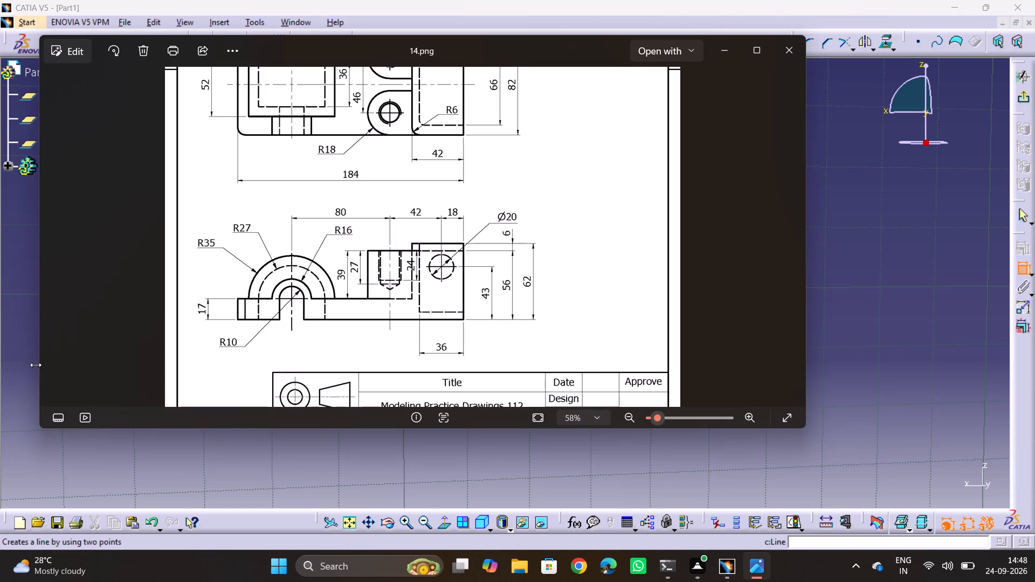
{"action": "middle_click_drag", "start_coordinate": [527, 250], "coordinate": [535, 275], "text": "ctrl"}
{"action": "scroll", "coordinate": [535, 275], "scroll_direction": "up", "scroll_amount": 1, "text": "ctrl"}
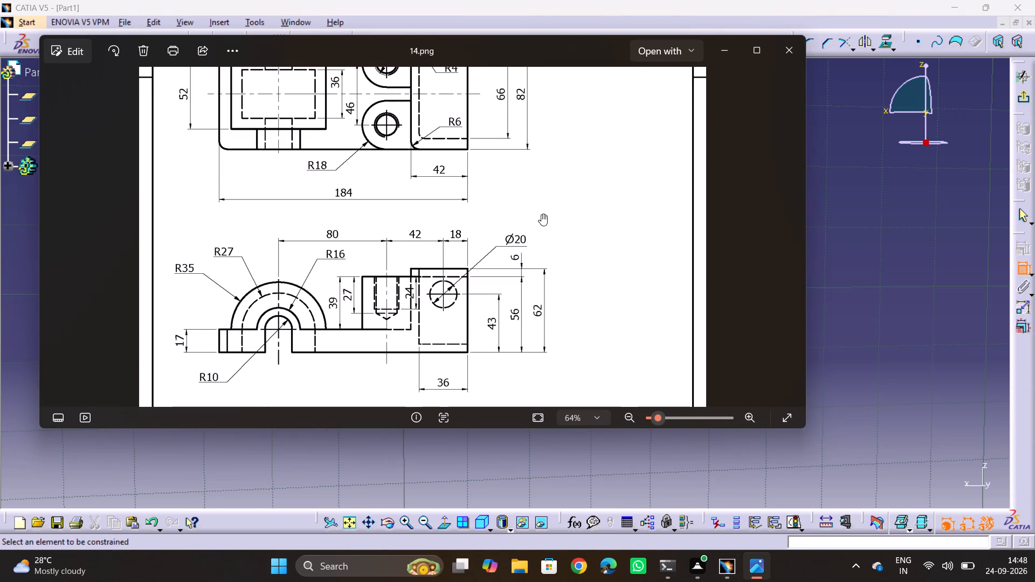
{"action": "key", "text": "alt+Tab"}
{"action": "middle_click_drag", "start_coordinate": [563, 168], "coordinate": [583, 375], "text": "ctrl"}
{"action": "middle_click_drag", "start_coordinate": [582, 351], "coordinate": [575, 263], "text": "ctrl"}
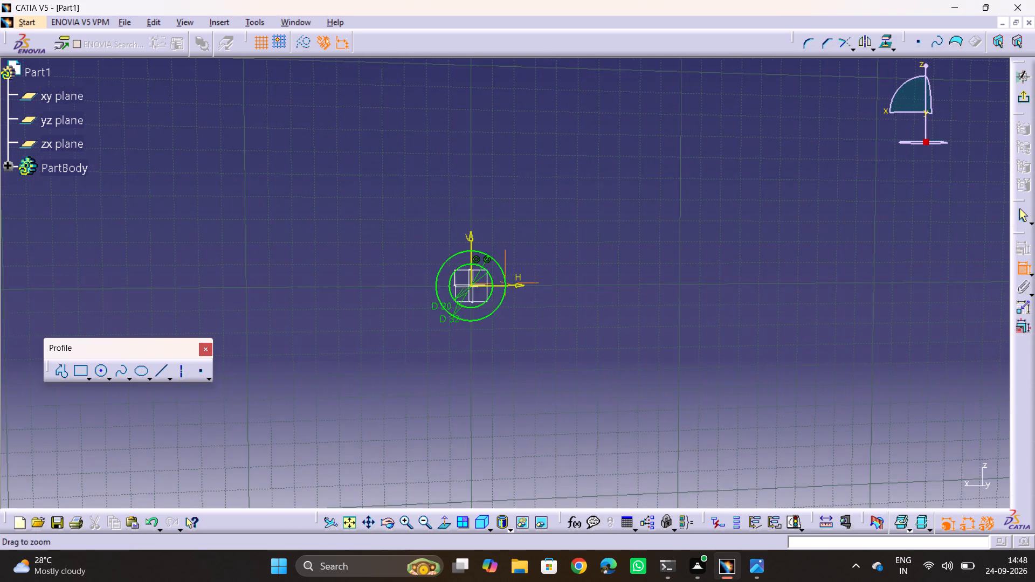
{"action": "middle_click_drag", "start_coordinate": [575, 263], "coordinate": [576, 233], "text": "ctrl"}
{"action": "key", "text": "alt+Tab"}
{"action": "middle_click_drag", "start_coordinate": [550, 296], "coordinate": [548, 312]}
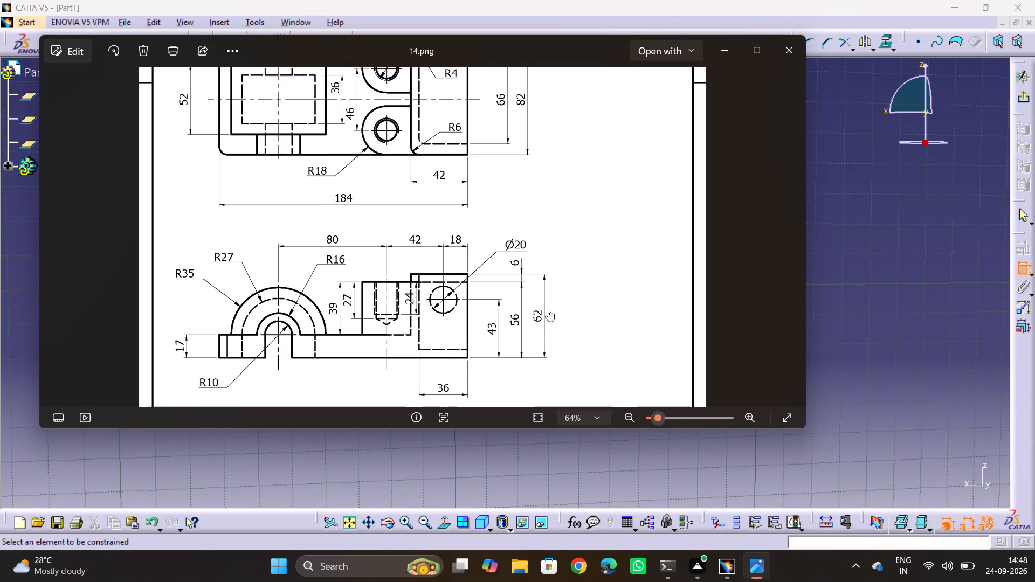
{"action": "middle_click_drag", "start_coordinate": [548, 312], "coordinate": [545, 304]}
{"action": "middle_click_drag", "start_coordinate": [555, 171], "coordinate": [547, 396]}
{"action": "middle_click_drag", "start_coordinate": [630, 216], "coordinate": [624, 319]}
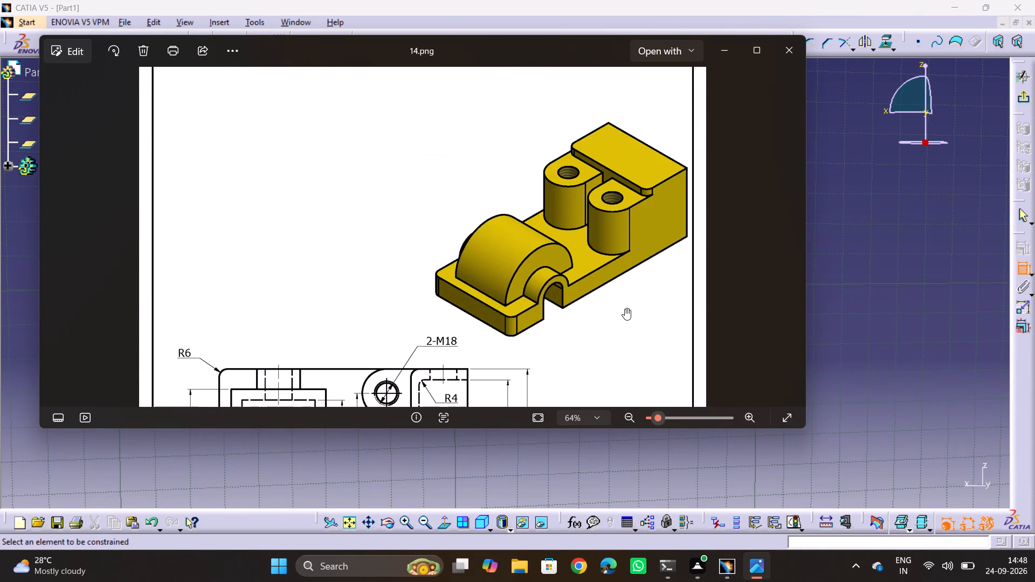
{"action": "middle_click_drag", "start_coordinate": [612, 341], "coordinate": [618, 251]}
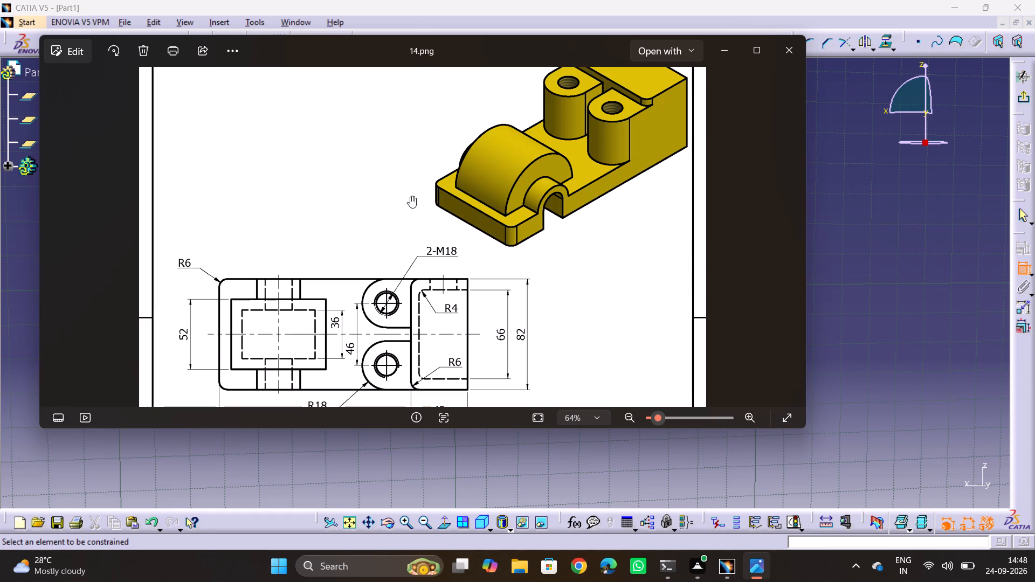
{"action": "middle_click_drag", "start_coordinate": [522, 347], "coordinate": [515, 327]}
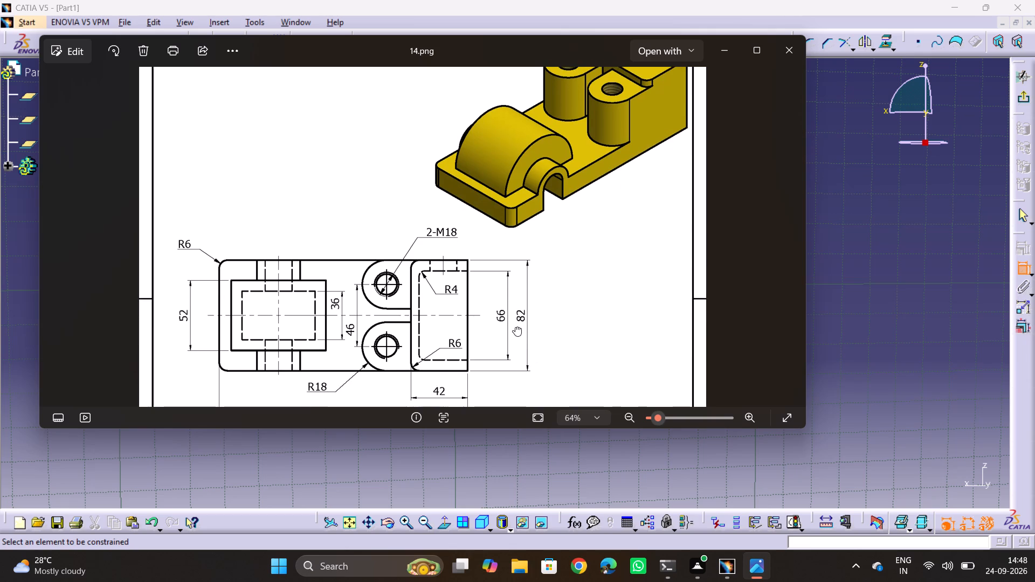
{"action": "middle_click_drag", "start_coordinate": [515, 327], "coordinate": [611, 170]}
{"action": "middle_click_drag", "start_coordinate": [526, 362], "coordinate": [549, 221]}
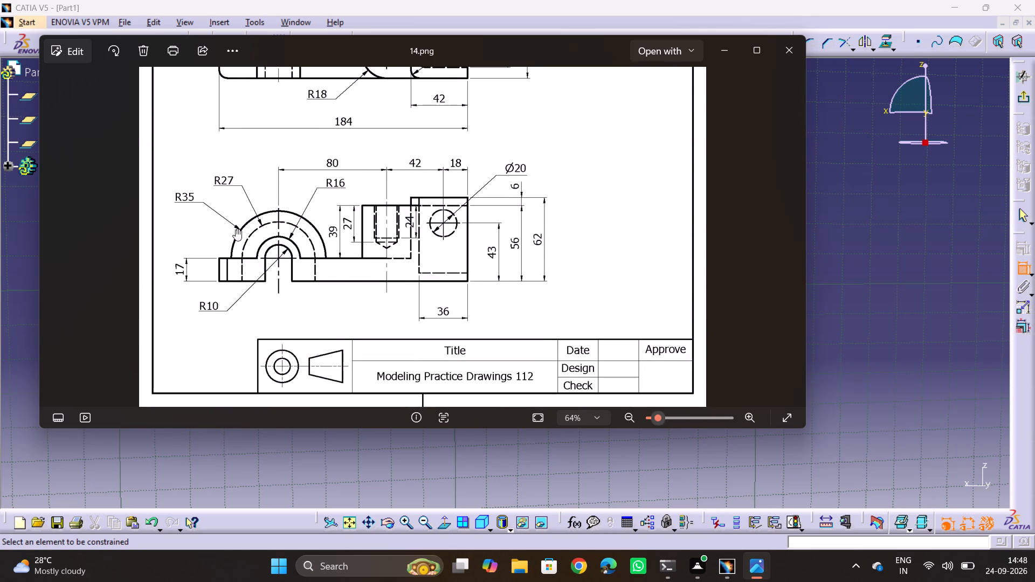
{"action": "key", "text": "alt+Tab"}
{"action": "key", "text": "alt+Tab"}
{"action": "key", "text": "alt+Tab"}
Sketch a rectangle about 106 mm by 9 mm with its top edge on the horizontal axis, extending past both sides of the circles.
{"action": "middle_click_drag", "start_coordinate": [579, 251], "coordinate": [570, 202]}
{"action": "middle_click_drag", "start_coordinate": [445, 246], "coordinate": [453, 211], "text": "ctrl"}
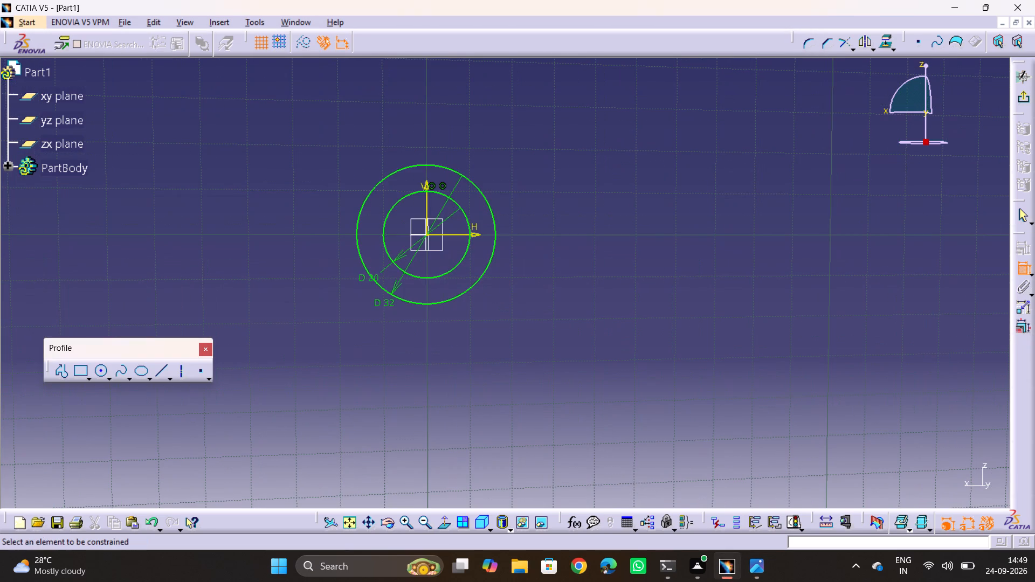
{"action": "left_click", "coordinate": [438, 523]}
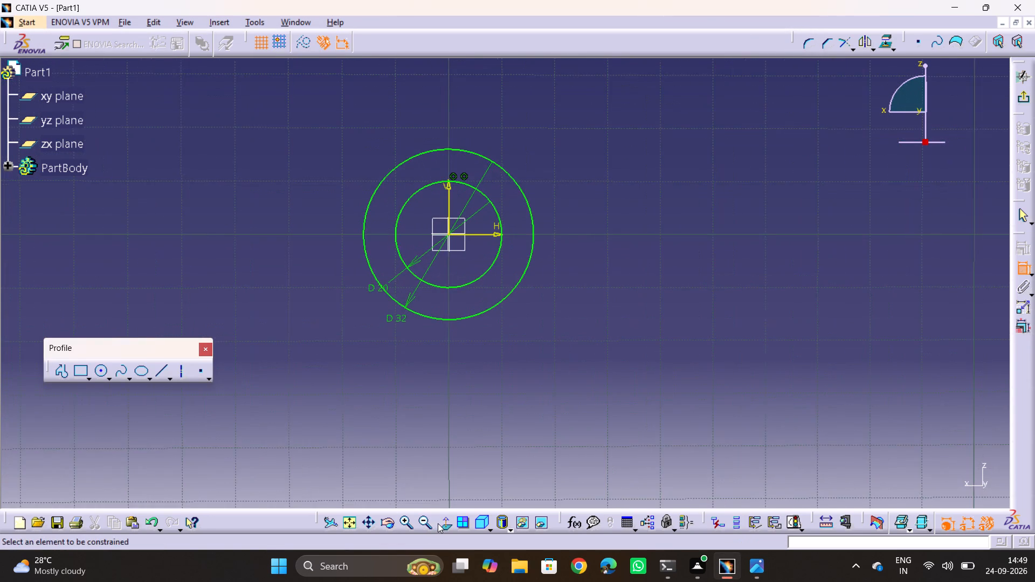
{"action": "left_click", "coordinate": [337, 527]}
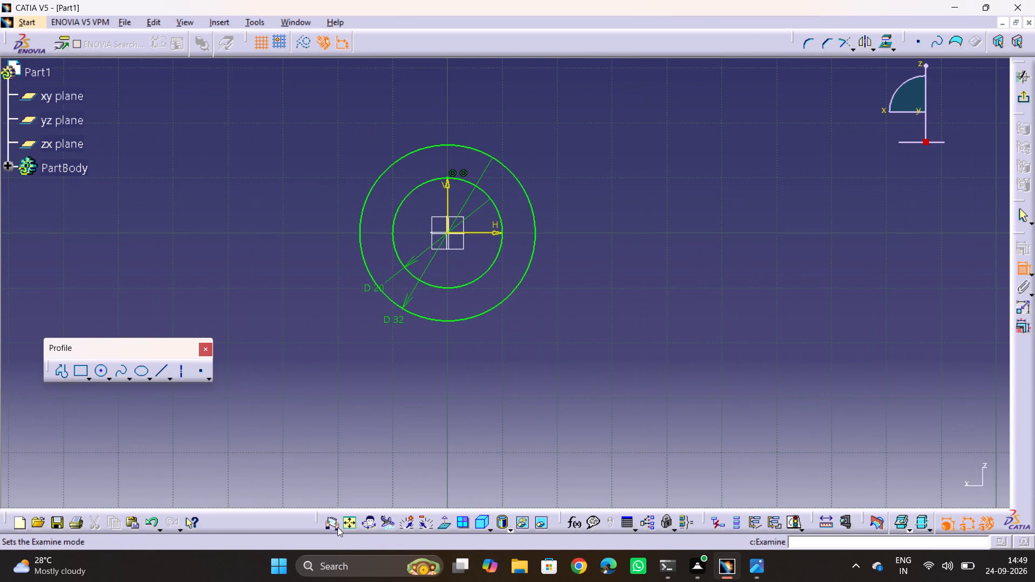
{"action": "left_click", "coordinate": [337, 527]}
{"action": "left_click", "coordinate": [345, 527]}
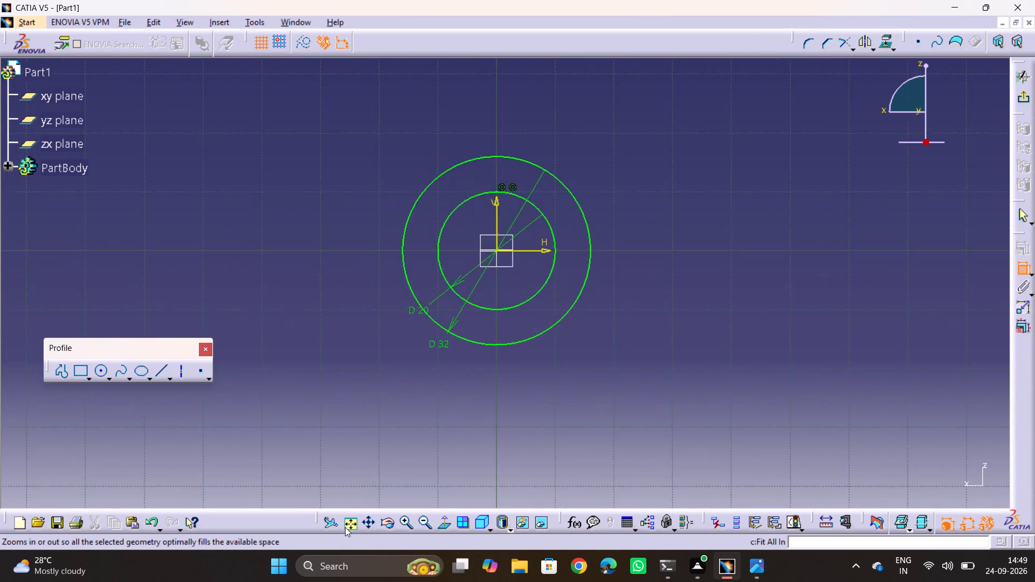
{"action": "middle_click_drag", "start_coordinate": [684, 414], "coordinate": [568, 467], "text": "ctrl"}
{"action": "middle_click_drag", "start_coordinate": [606, 362], "coordinate": [610, 332], "text": "ctrl"}
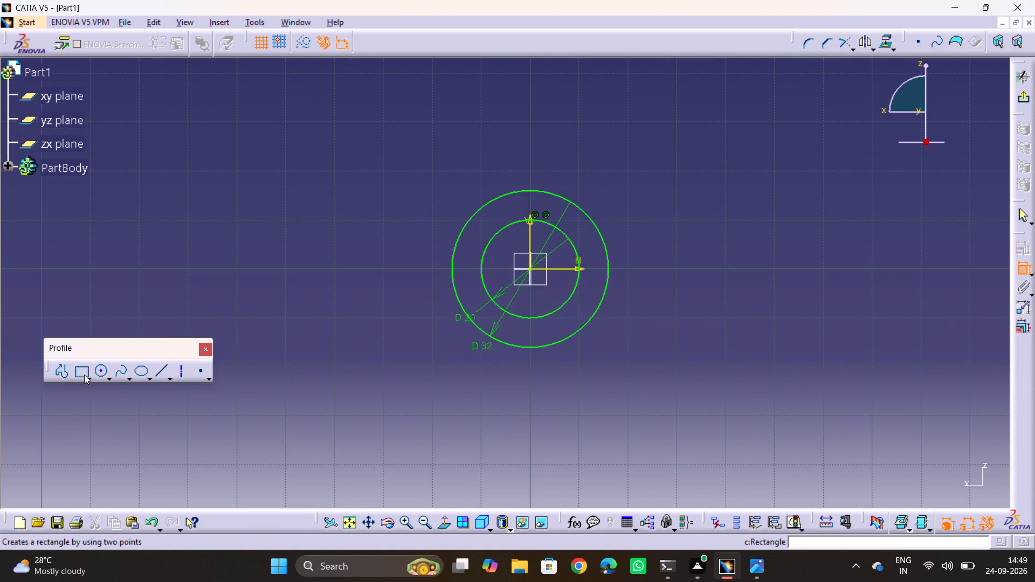
{"action": "left_click", "coordinate": [84, 375]}
{"action": "key", "text": "alt+Tab"}
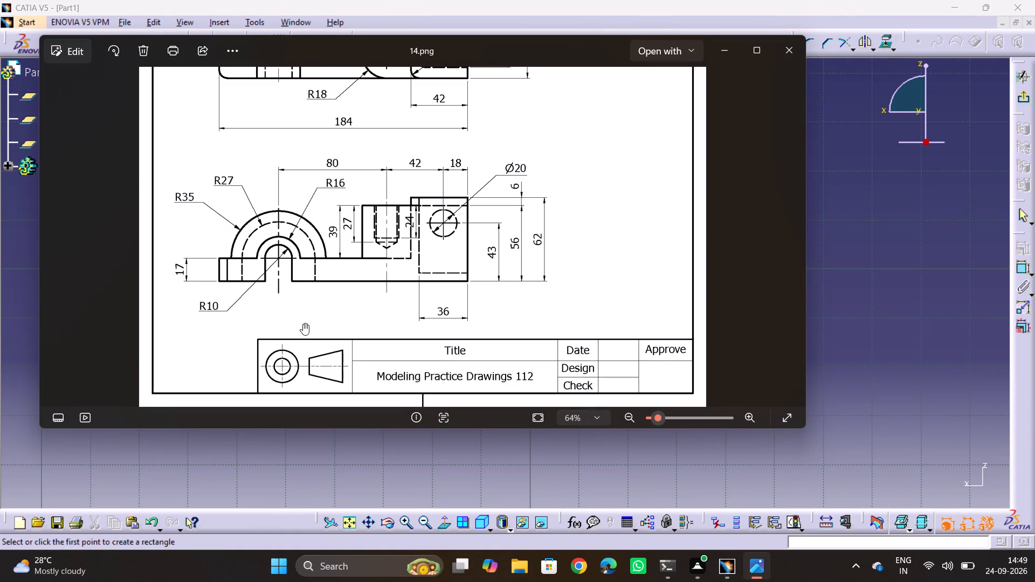
{"action": "key", "text": "alt+Tab"}
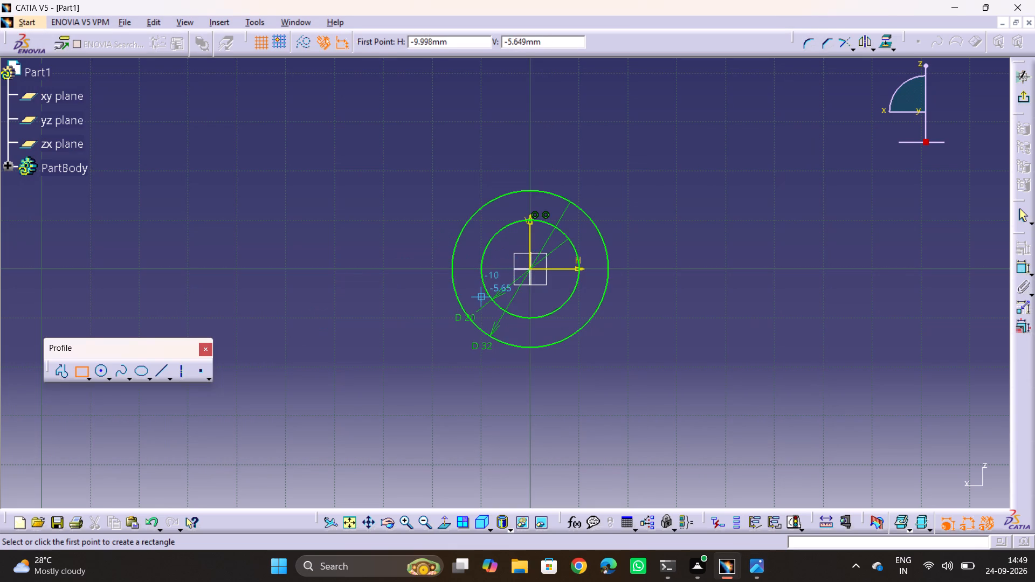
{"action": "left_click", "coordinate": [352, 266]}
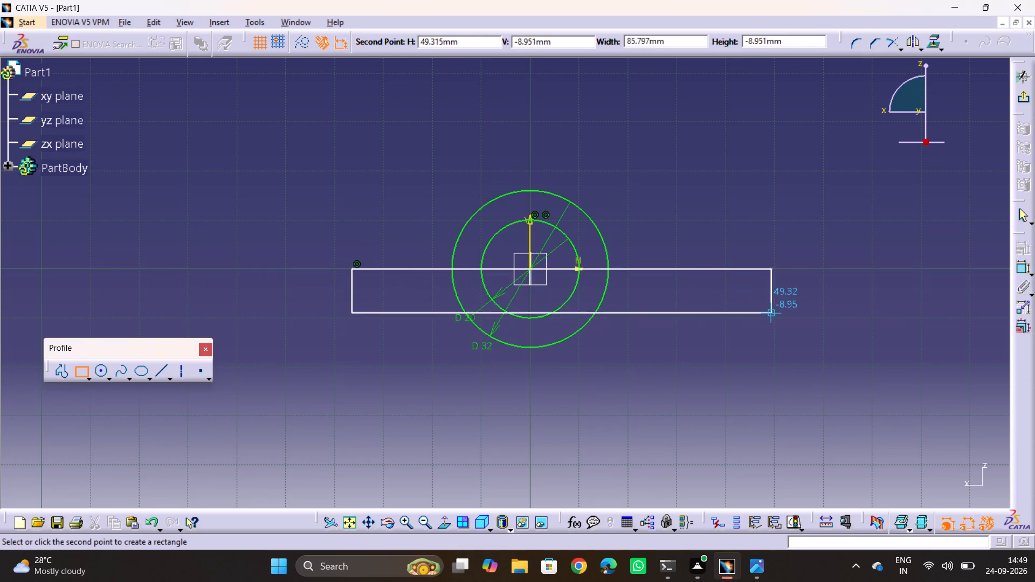
{"action": "left_click", "coordinate": [872, 314]}
{"action": "left_click", "coordinate": [730, 380]}
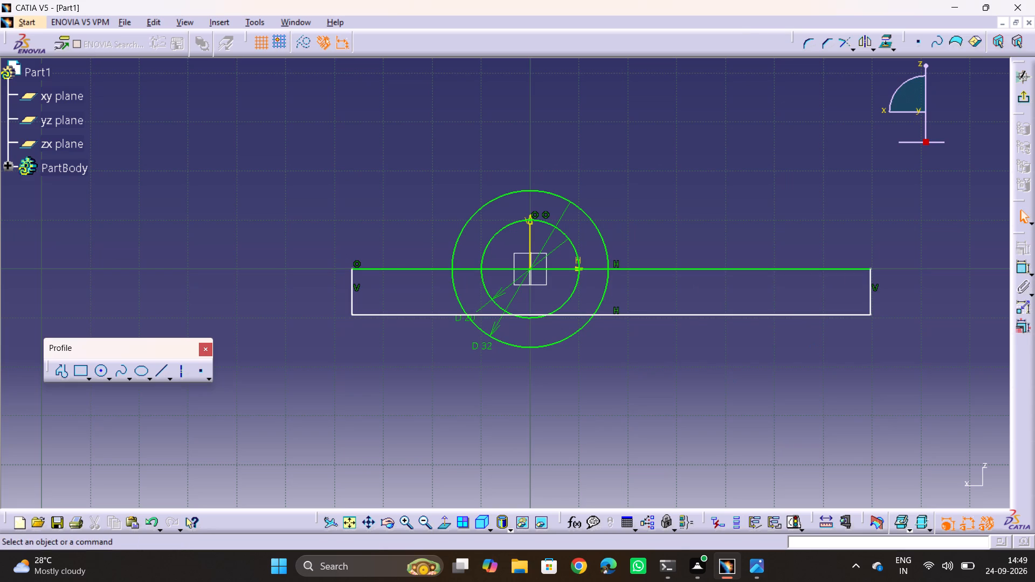
Dimension the height of the base rectangle and set it to 17 mm.
{"action": "left_click", "coordinate": [1025, 268]}
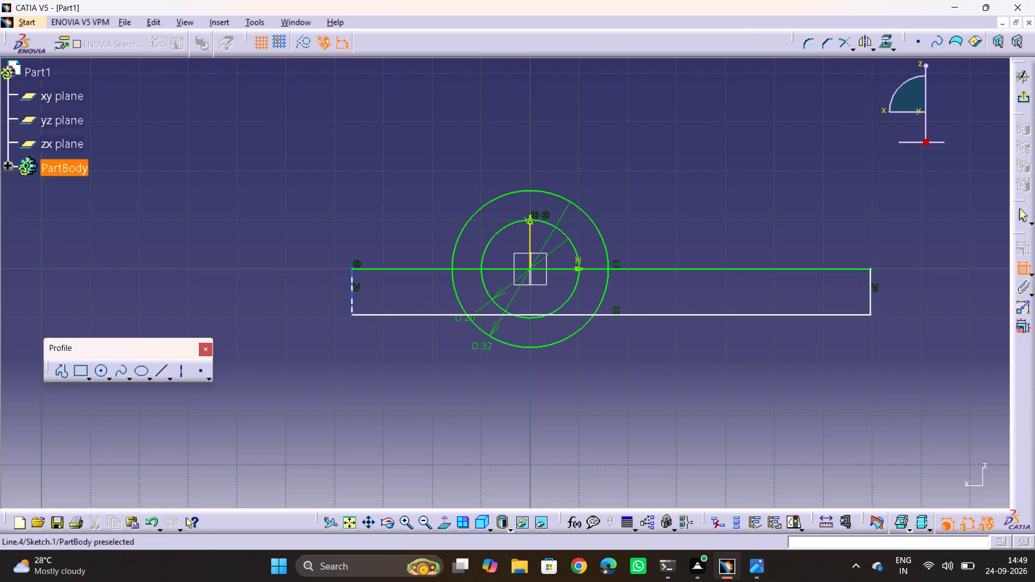
{"action": "left_click", "coordinate": [351, 297]}
{"action": "left_click", "coordinate": [252, 309]}
{"action": "double_click", "coordinate": [254, 306]}
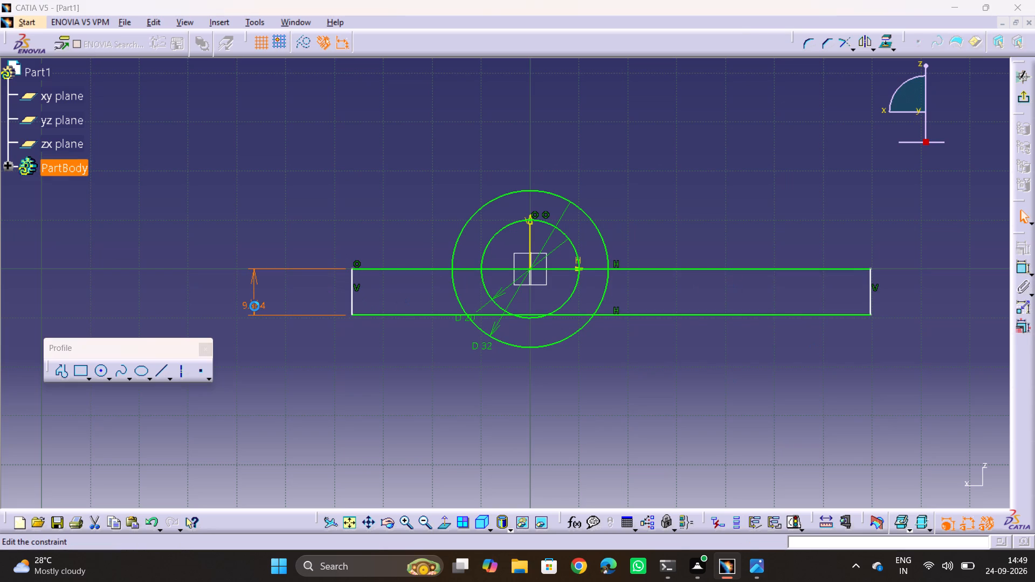
{"action": "type", "text": "17"}
{"action": "key", "text": "Return"}
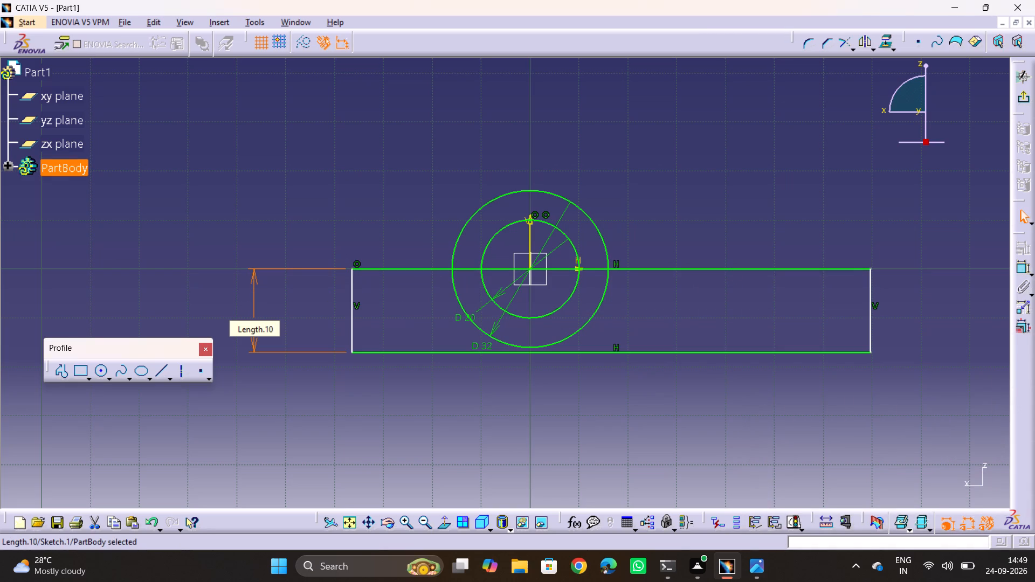
{"action": "left_click", "coordinate": [439, 447]}
Dimension the base rectangle's length between its two vertical edges and set it to 184 mm, matching the drawing.
{"action": "key", "text": "alt+Tab"}
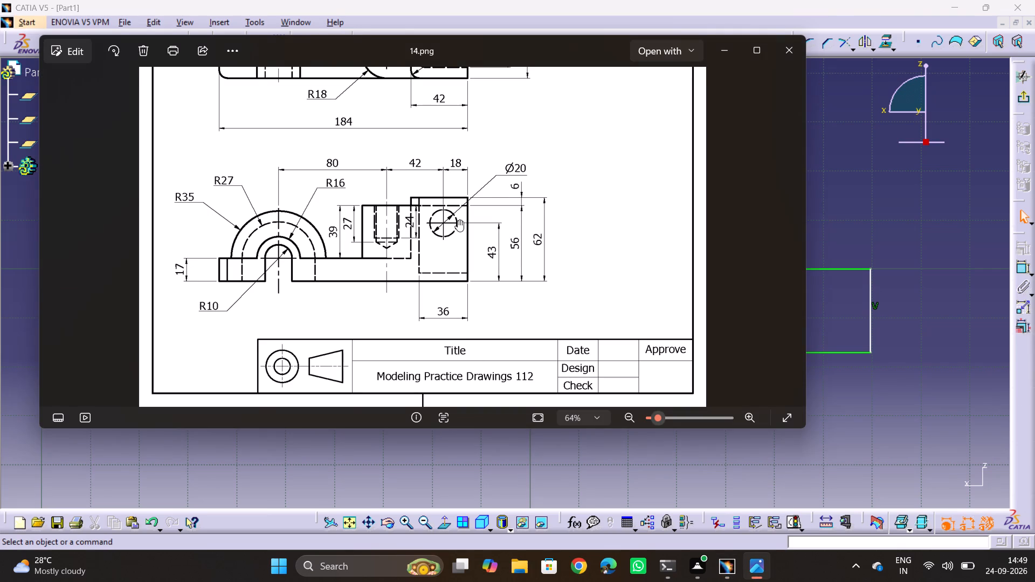
{"action": "middle_click_drag", "start_coordinate": [458, 220], "coordinate": [455, 292]}
{"action": "key", "text": "alt+Tab"}
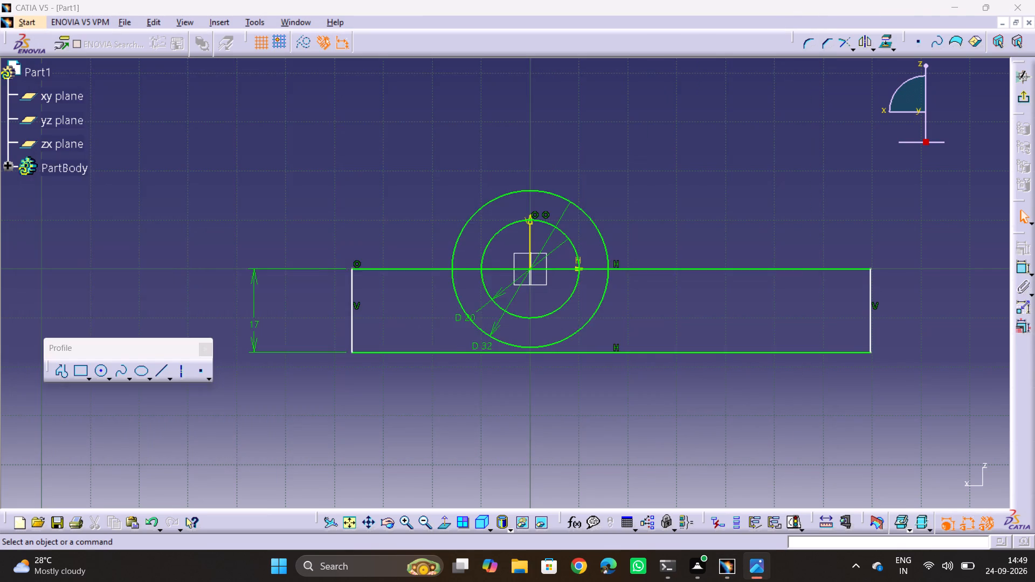
{"action": "middle_click_drag", "start_coordinate": [454, 292], "coordinate": [422, 237]}
{"action": "left_click", "coordinate": [1022, 270]}
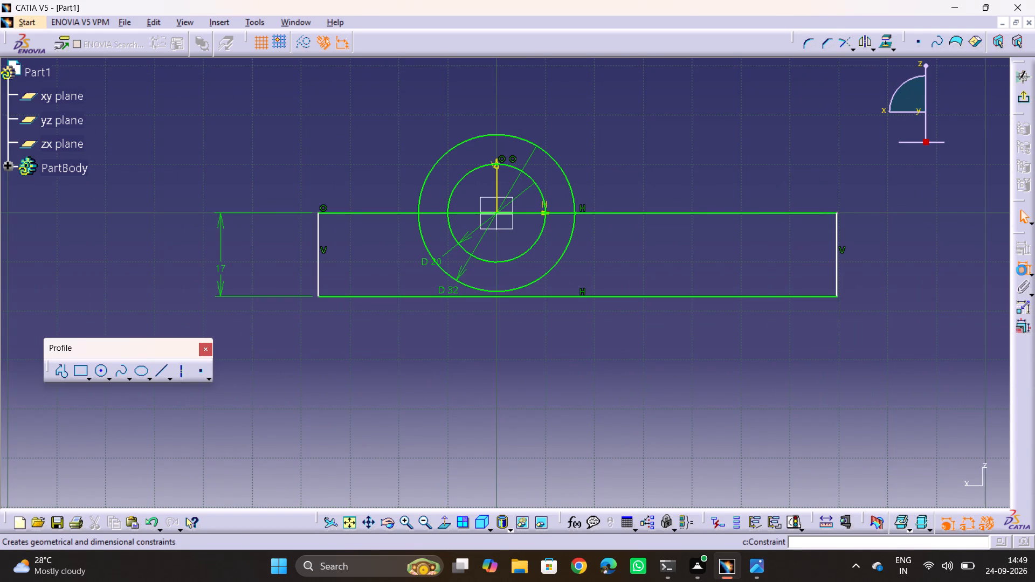
{"action": "left_click", "coordinate": [319, 269]}
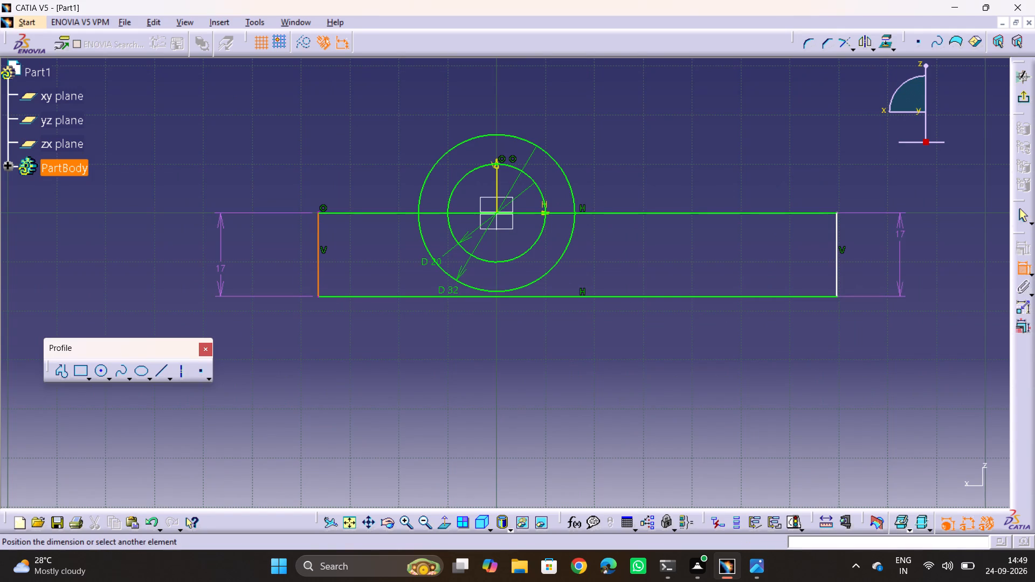
{"action": "left_click", "coordinate": [838, 266]}
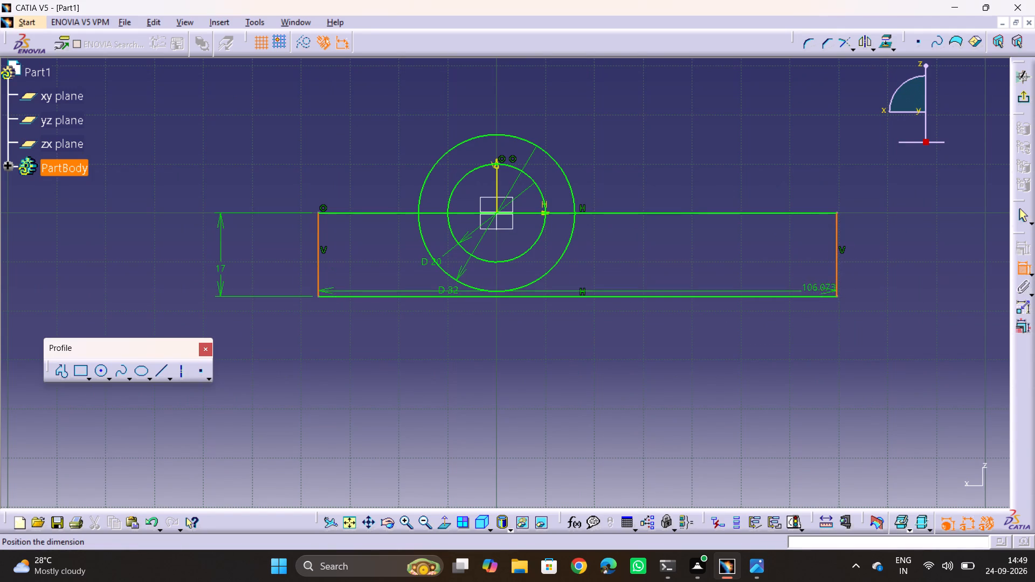
{"action": "left_click", "coordinate": [544, 417]}
{"action": "double_click", "coordinate": [559, 418]}
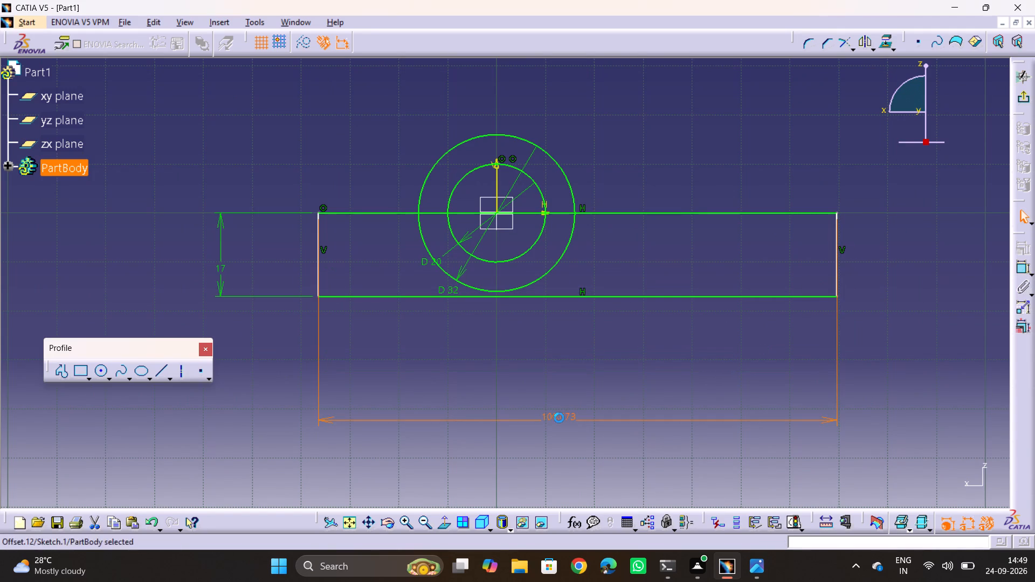
{"action": "type", "text": "184"}
{"action": "key", "text": "Return"}
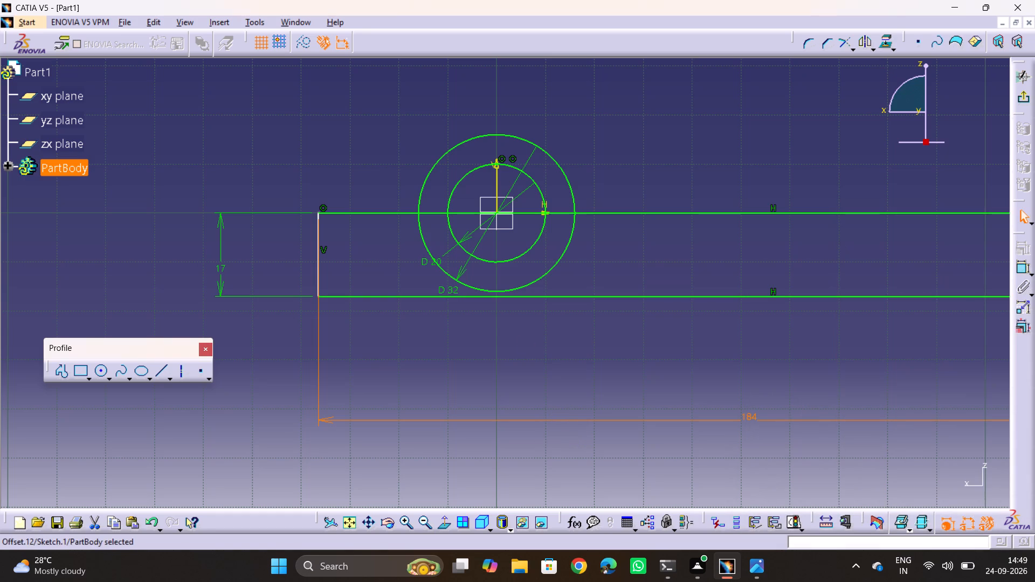
{"action": "left_click", "coordinate": [527, 345]}
Dimension the distance from the vertical axis to the rectangle's far right edge and set it to 140 mm, per drawing 14.png.
{"action": "middle_click_drag", "start_coordinate": [604, 344], "coordinate": [410, 387]}
{"action": "middle_click_drag", "start_coordinate": [590, 337], "coordinate": [592, 428], "text": "ctrl"}
{"action": "middle_click_drag", "start_coordinate": [611, 397], "coordinate": [610, 396]}
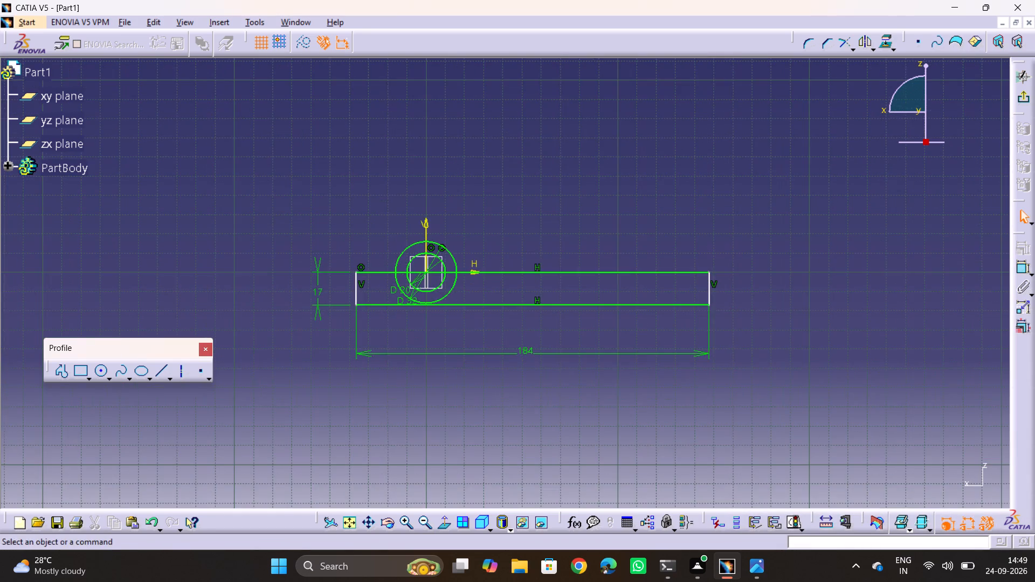
{"action": "middle_click_drag", "start_coordinate": [610, 396], "coordinate": [603, 351]}
{"action": "middle_click_drag", "start_coordinate": [573, 326], "coordinate": [589, 258], "text": "ctrl"}
{"action": "middle_click_drag", "start_coordinate": [589, 263], "coordinate": [567, 345]}
{"action": "key", "text": "alt+Tab"}
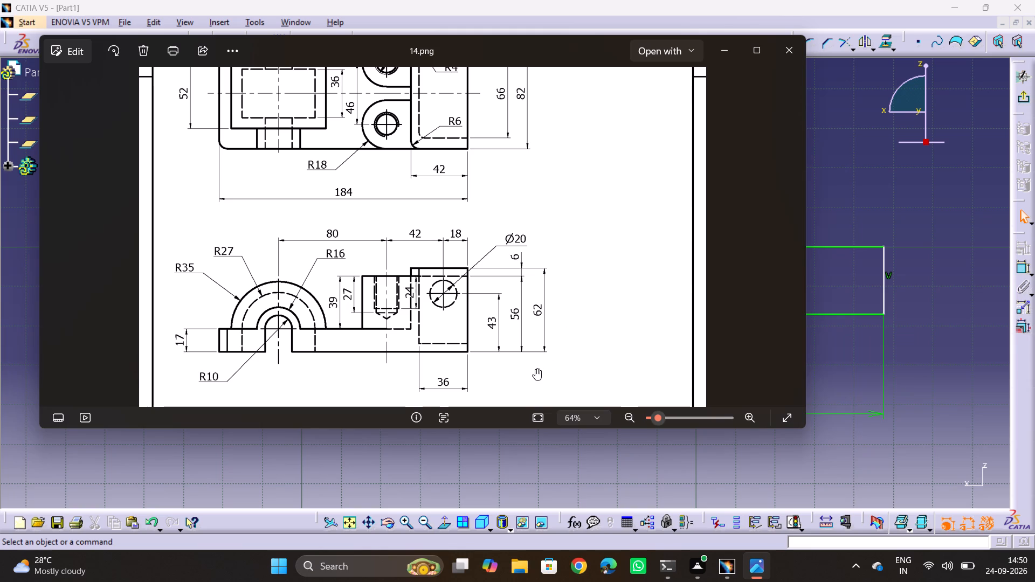
{"action": "key", "text": "alt+Tab"}
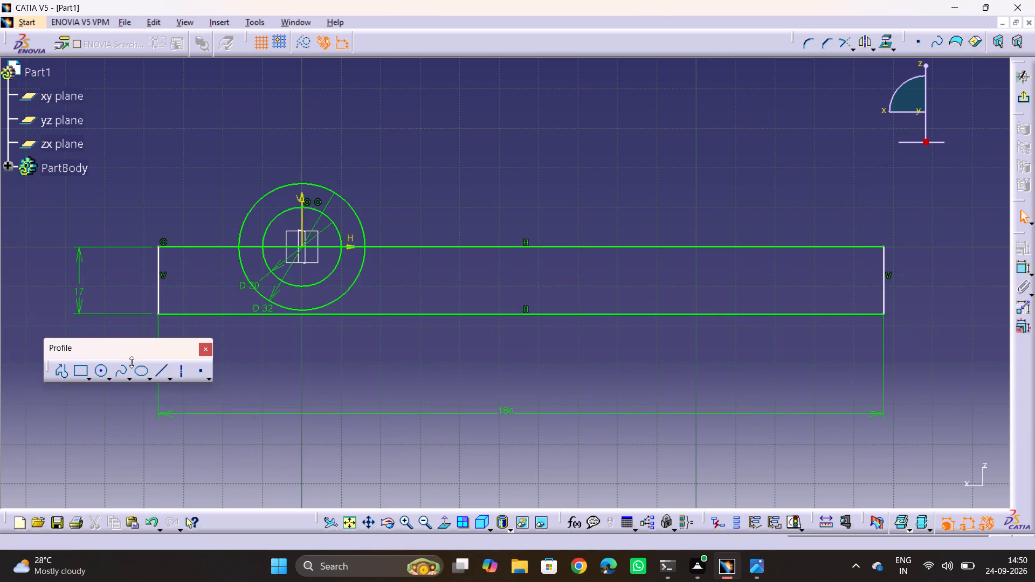
{"action": "left_click", "coordinate": [1022, 271]}
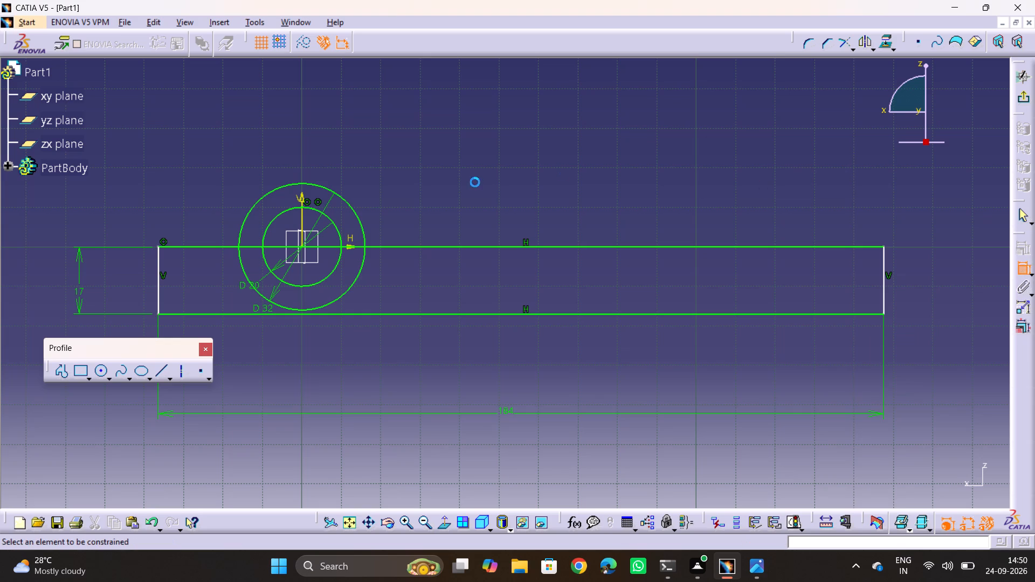
{"action": "left_click", "coordinate": [303, 211]}
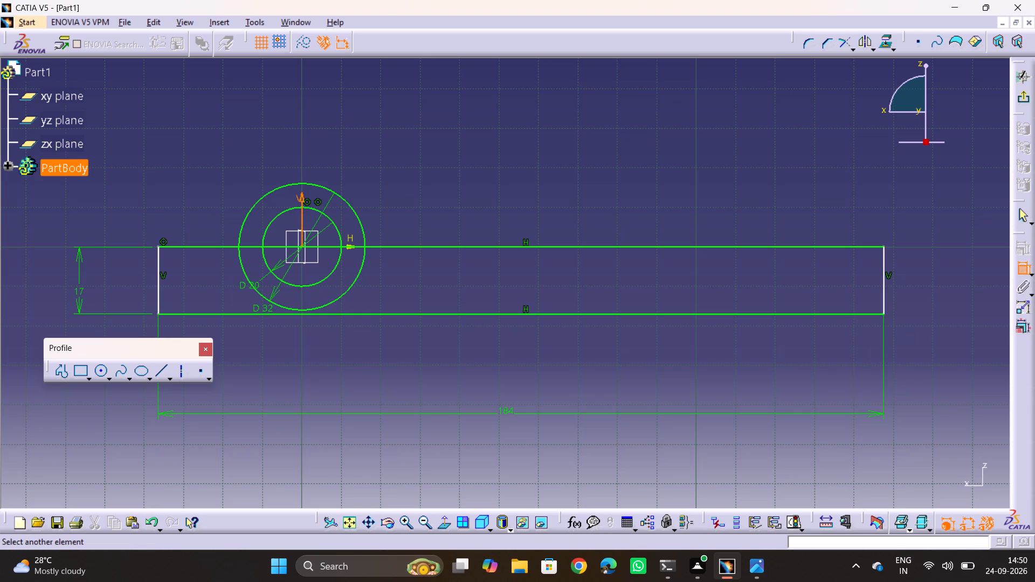
{"action": "left_click", "coordinate": [883, 288]}
{"action": "left_click", "coordinate": [540, 135]}
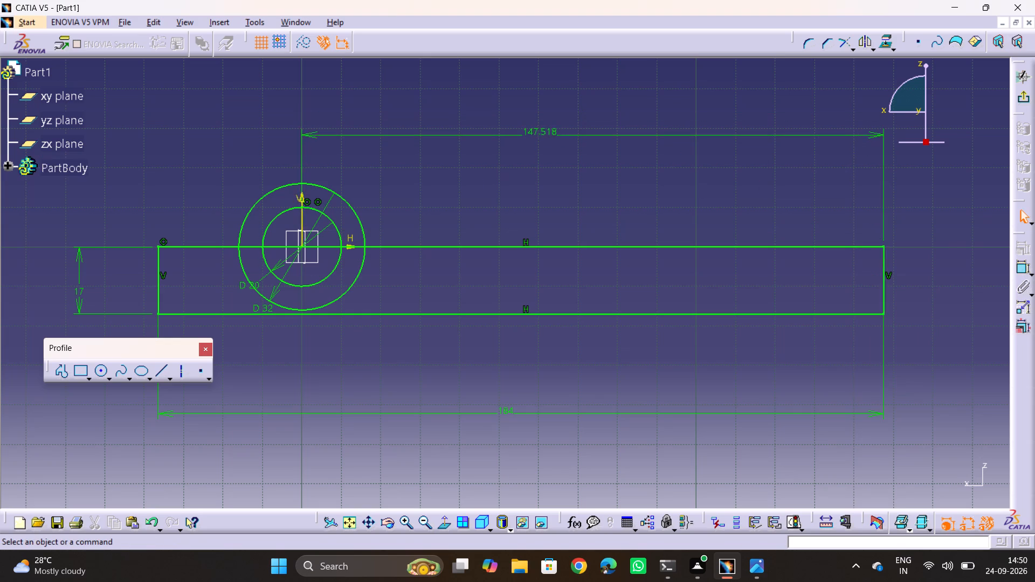
{"action": "key", "text": "alt+Tab"}
{"action": "key", "text": "alt+Tab"}
{"action": "double_click", "coordinate": [547, 131]}
{"action": "type", "text": "140"}
{"action": "key", "text": "Return"}
{"action": "left_click", "coordinate": [468, 200]}
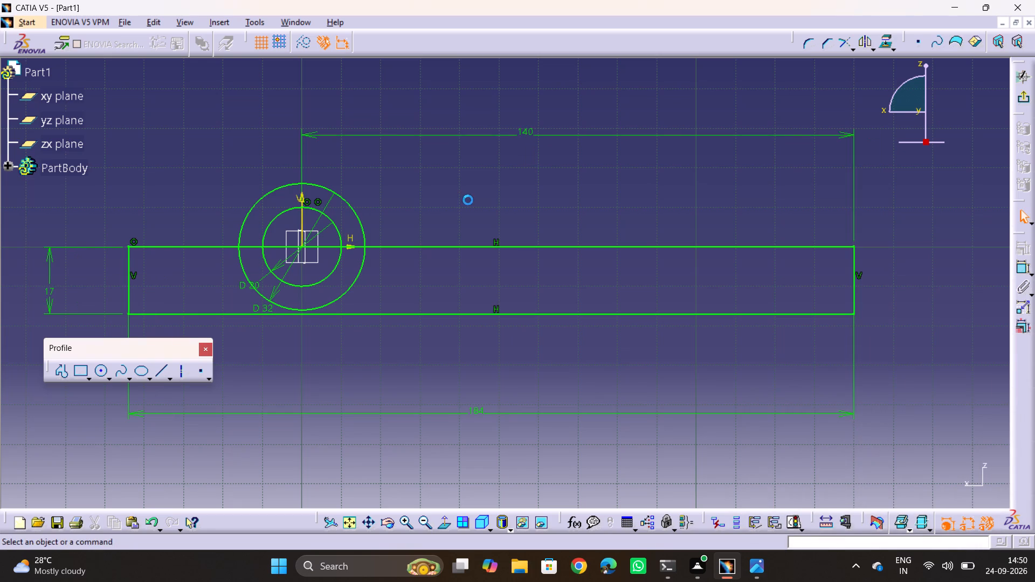
Sketch two 17 mm vertical lines from the left ends of the 32 mm and 20 mm circles to the base's bottom edge.
{"action": "middle_click_drag", "start_coordinate": [483, 199], "coordinate": [510, 222]}
{"action": "key", "text": "alt+Tab"}
{"action": "key", "text": "alt+Tab"}
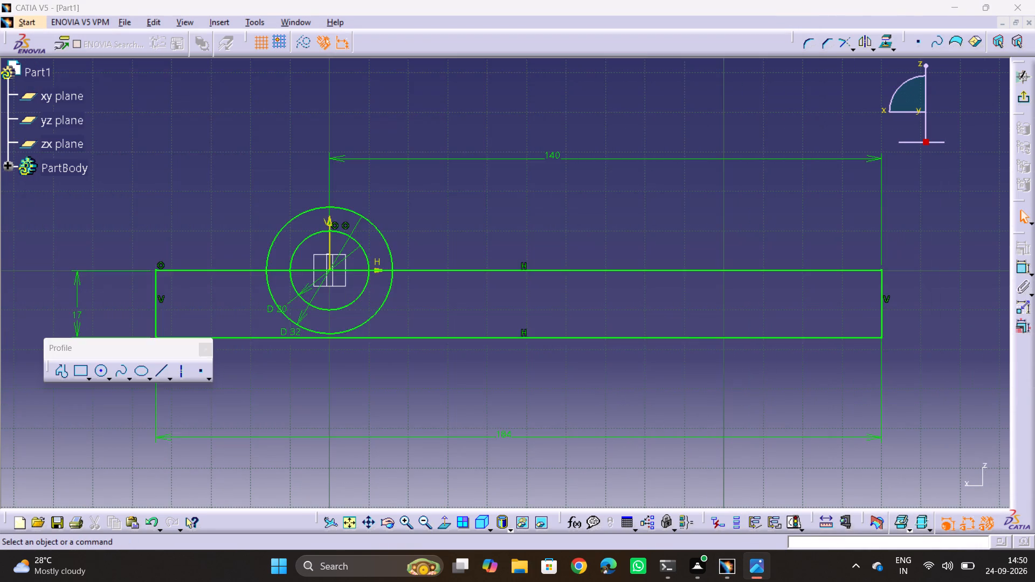
{"action": "middle_click_drag", "start_coordinate": [441, 293], "coordinate": [557, 250]}
{"action": "key", "text": "alt+Tab"}
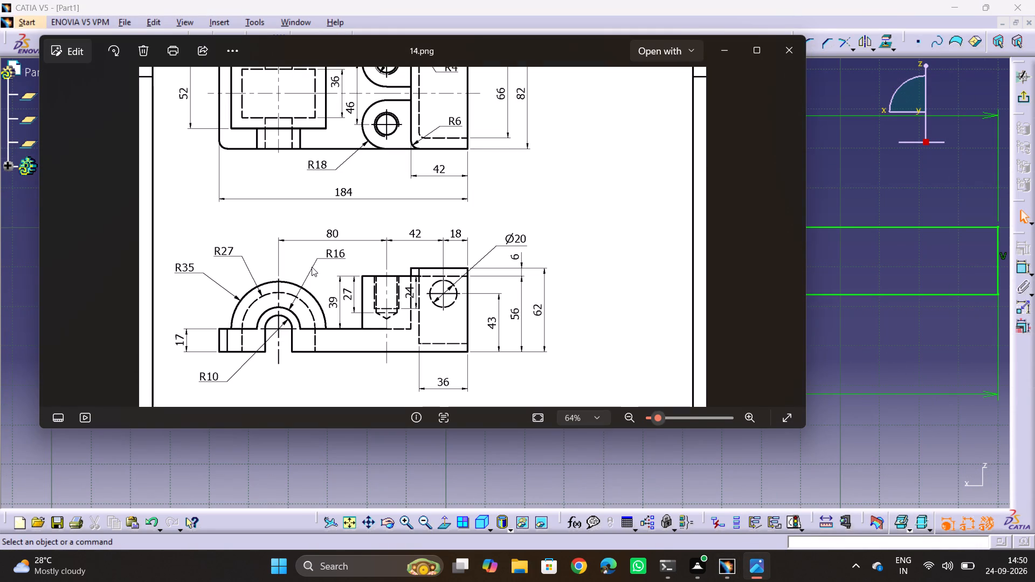
{"action": "key", "text": "alt+Tab"}
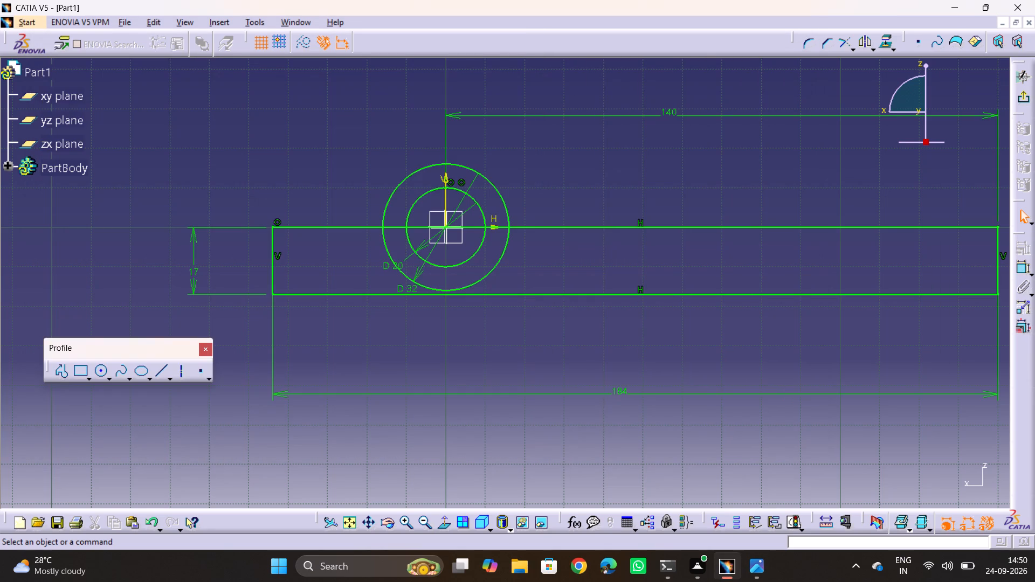
{"action": "left_click", "coordinate": [161, 371]}
{"action": "left_click", "coordinate": [382, 229]}
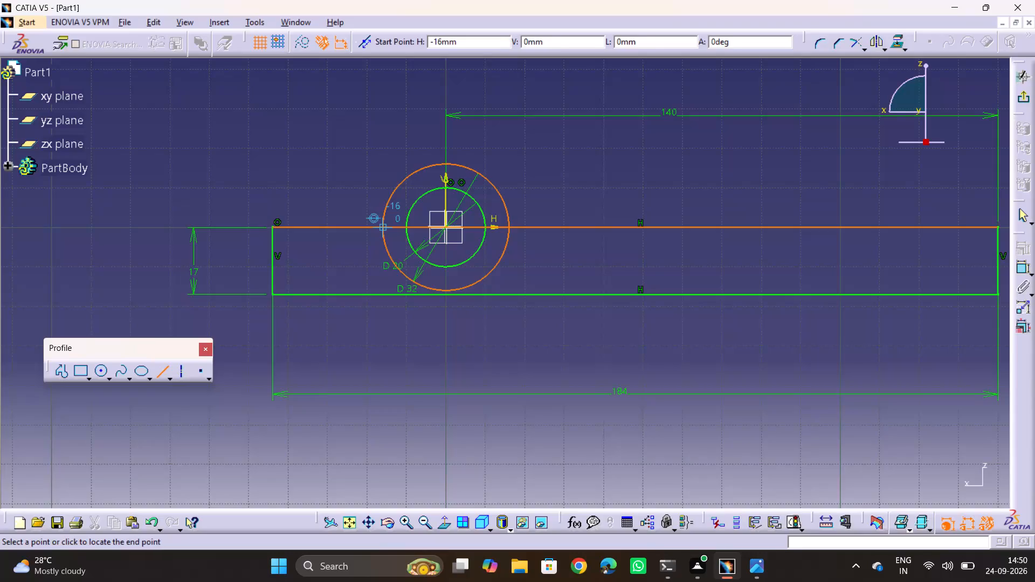
{"action": "left_click", "coordinate": [381, 295]}
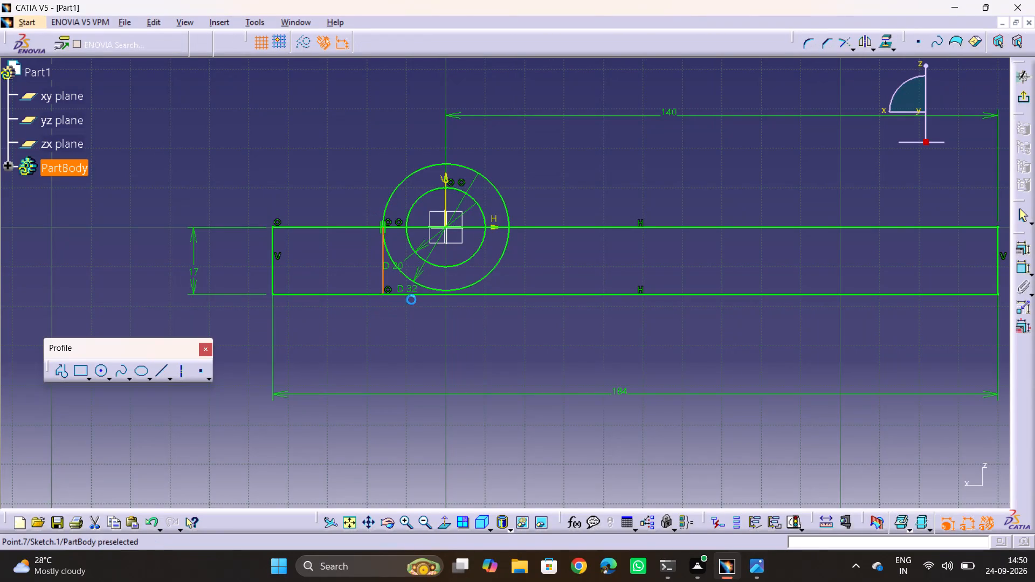
{"action": "double_click", "coordinate": [162, 373]}
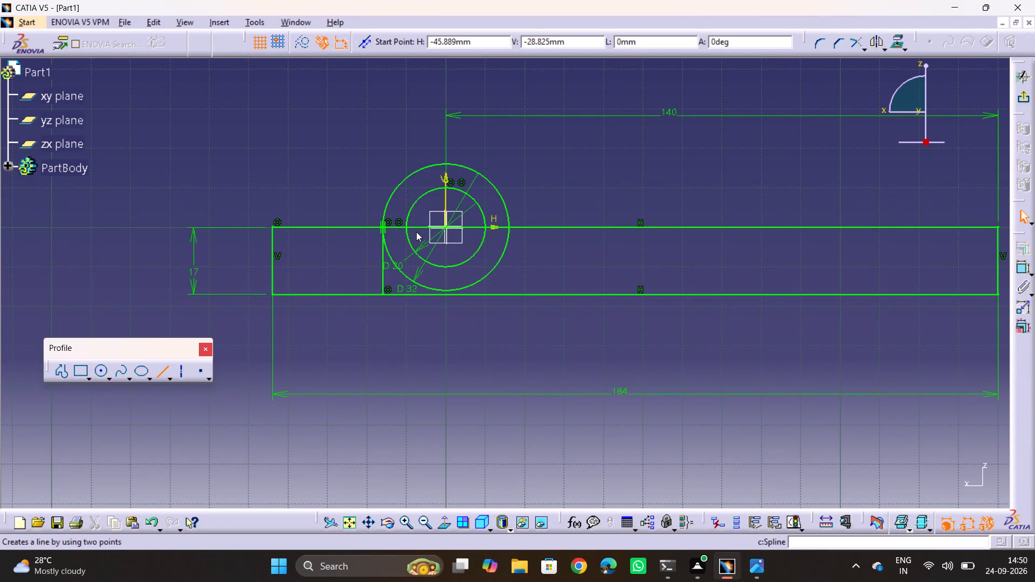
{"action": "left_click", "coordinate": [406, 227]}
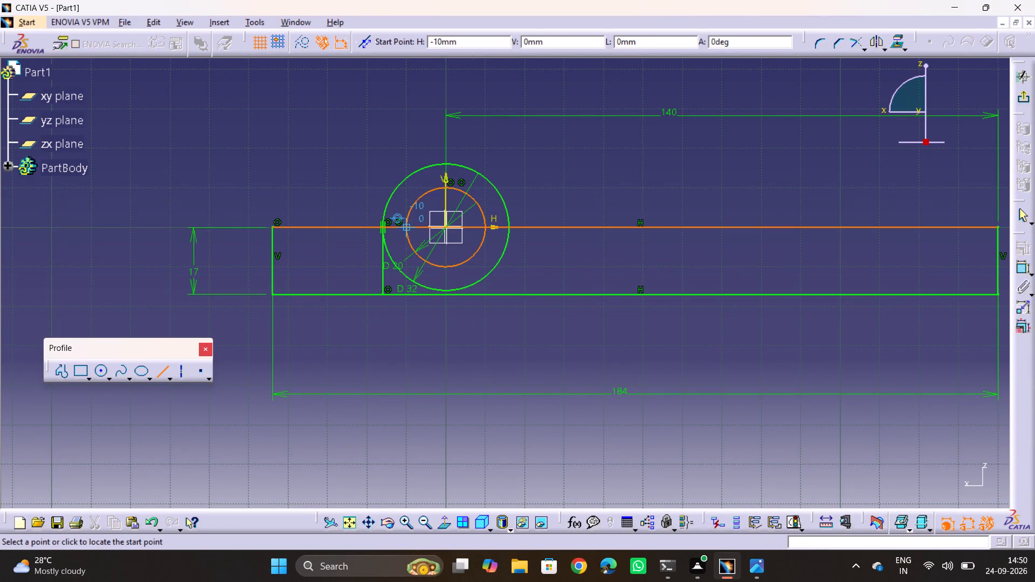
{"action": "left_click", "coordinate": [405, 295]}
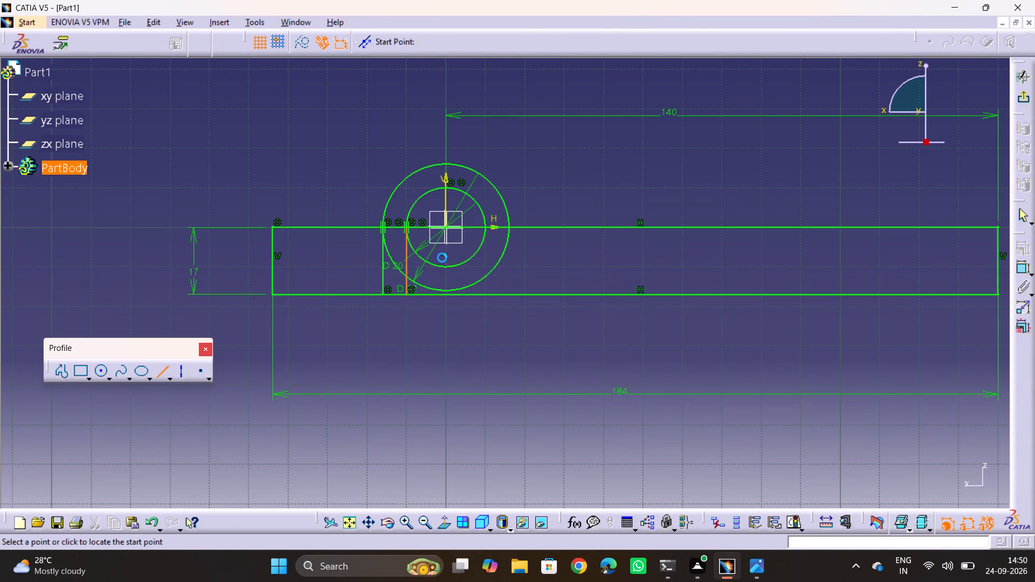
Sketch two matching vertical lines from the right ends of the 20 mm and 32 mm circles to the base's bottom edge.
{"action": "left_click", "coordinate": [486, 226]}
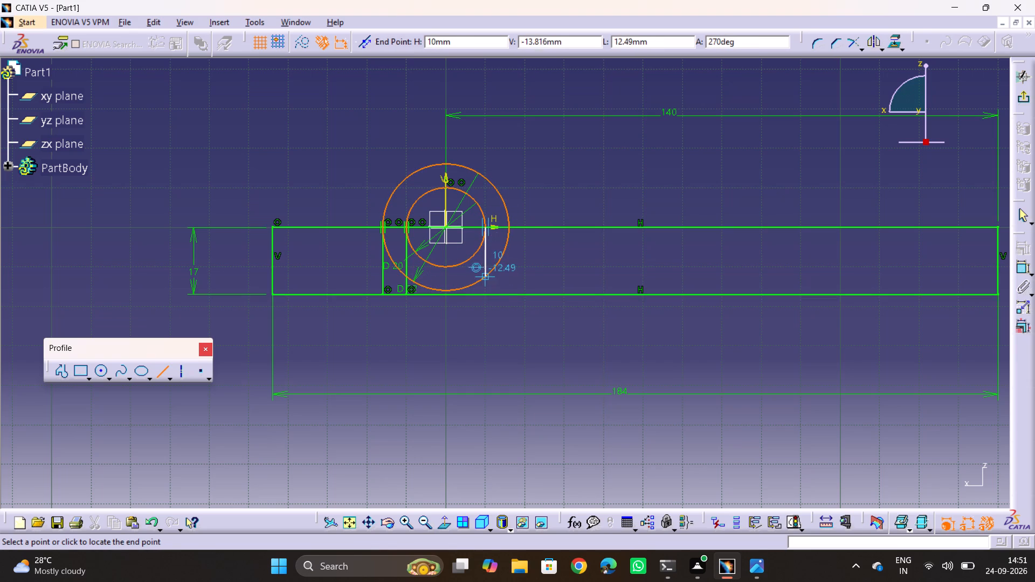
{"action": "left_click", "coordinate": [485, 292]}
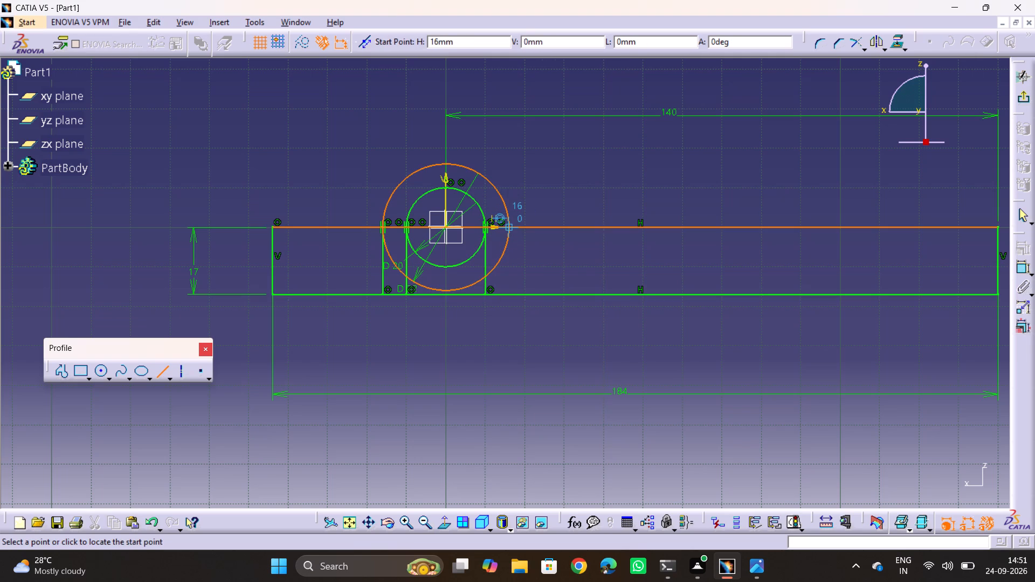
{"action": "left_click", "coordinate": [509, 227]}
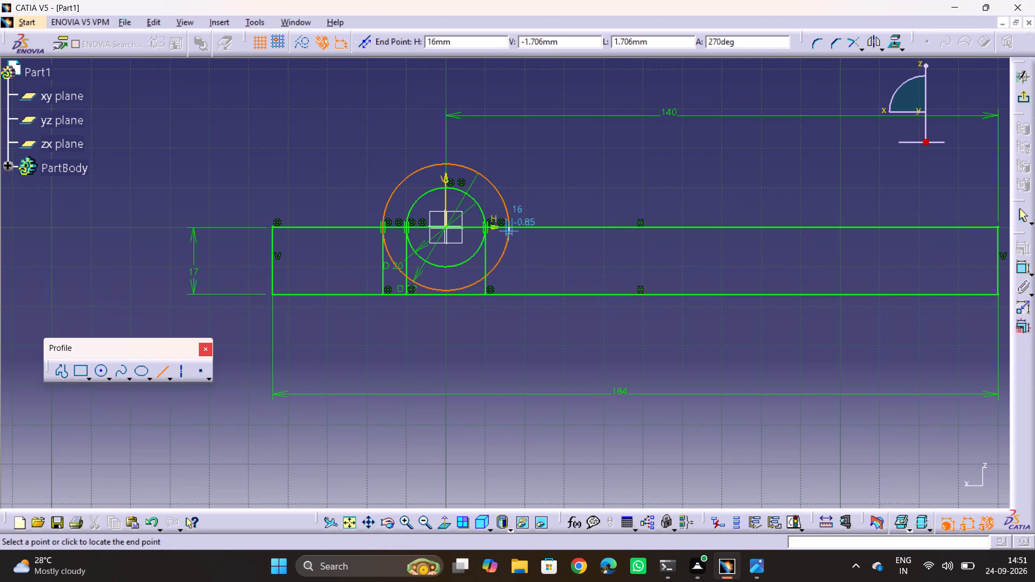
{"action": "left_click", "coordinate": [505, 296]}
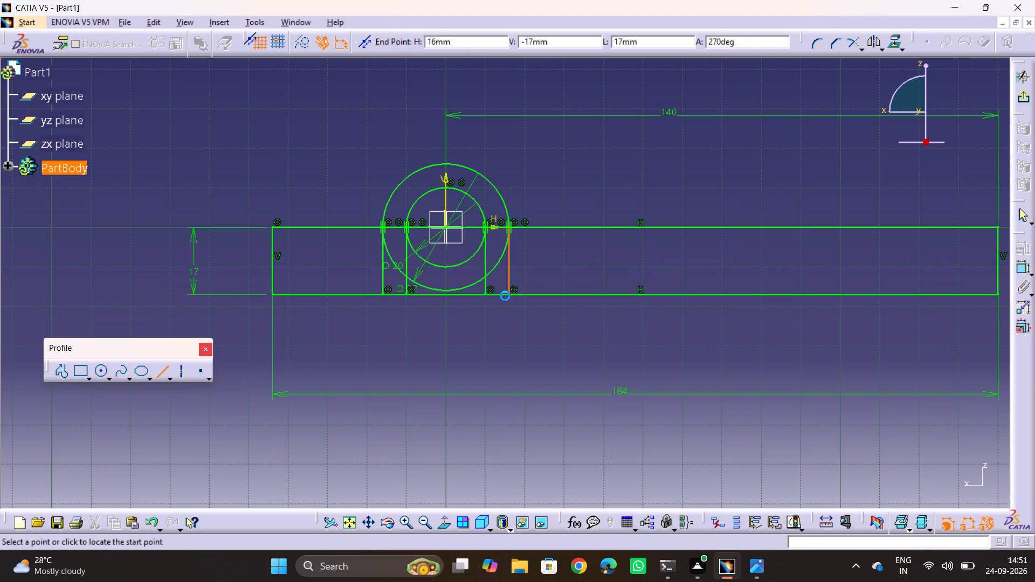
{"action": "left_click", "coordinate": [596, 261]}
{"action": "key", "text": "alt+Tab"}
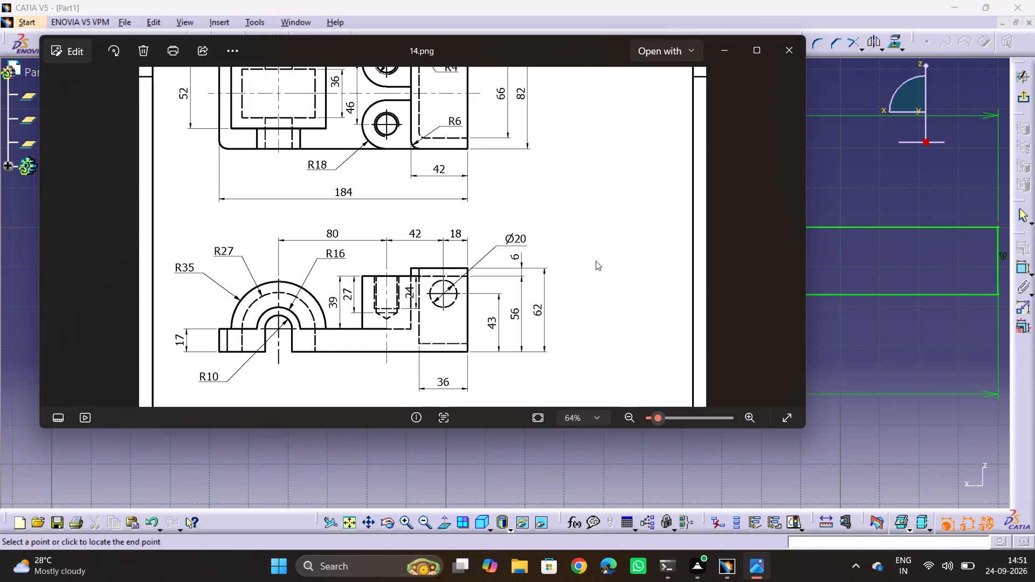
{"action": "key", "text": "alt+Tab"}
{"action": "key", "text": "Escape"}
{"action": "key", "text": "Escape"}
{"action": "key", "text": "Escape"}
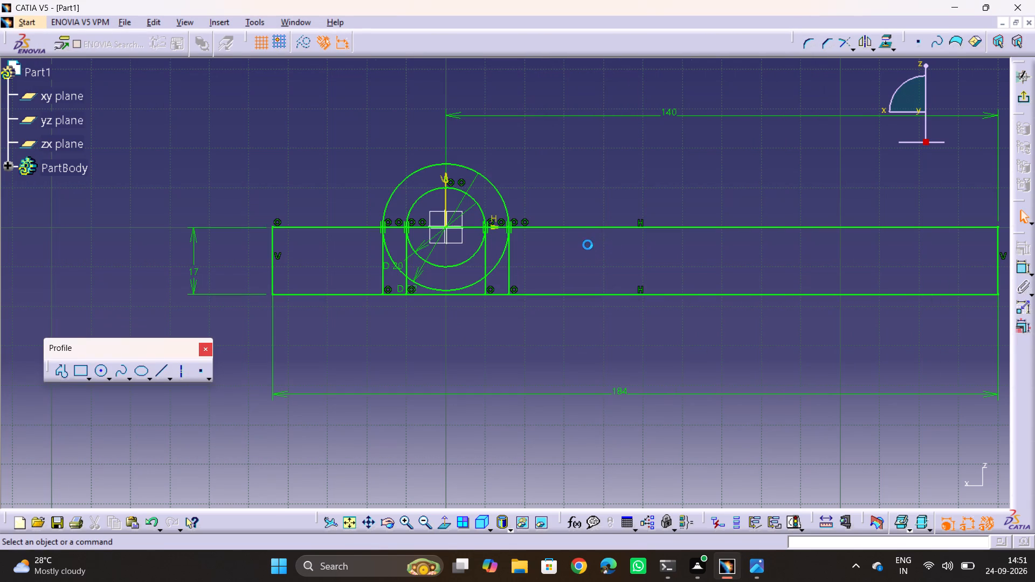
Check drawing 14.png, then use Quick Trim to remove the lower halves of both circles, leaving two concentric semicircular arcs.
{"action": "key", "text": "alt+Tab"}
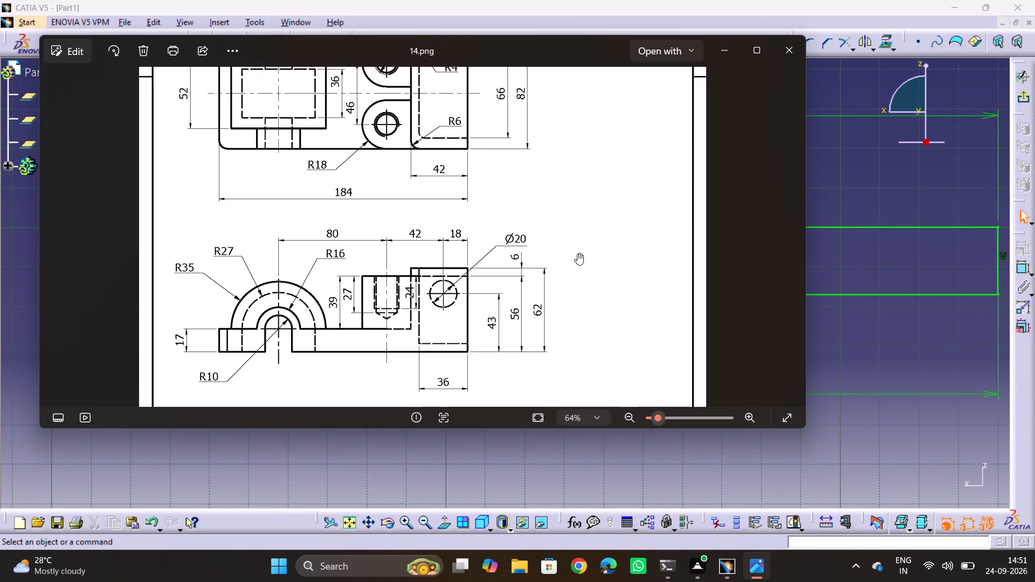
{"action": "key", "text": "alt+Tab"}
{"action": "key", "text": "alt+Tab"}
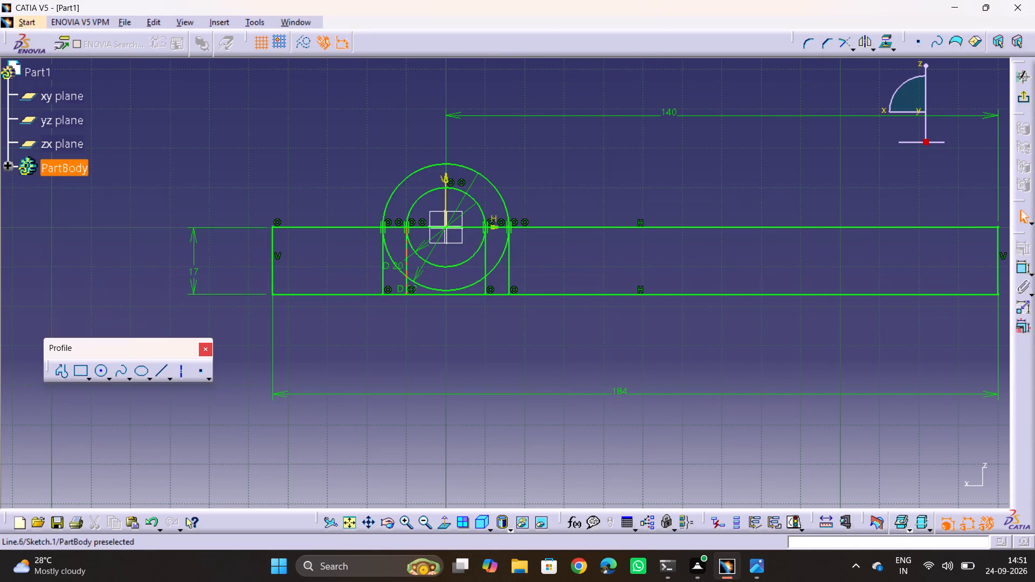
{"action": "key", "text": "alt+Tab"}
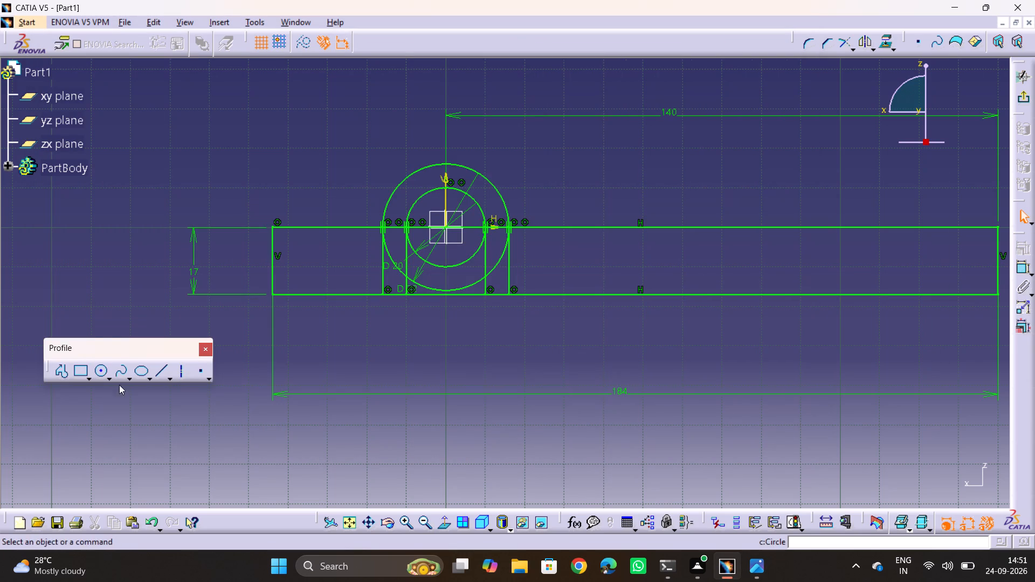
{"action": "left_click", "coordinate": [852, 50]}
{"action": "double_click", "coordinate": [862, 111]}
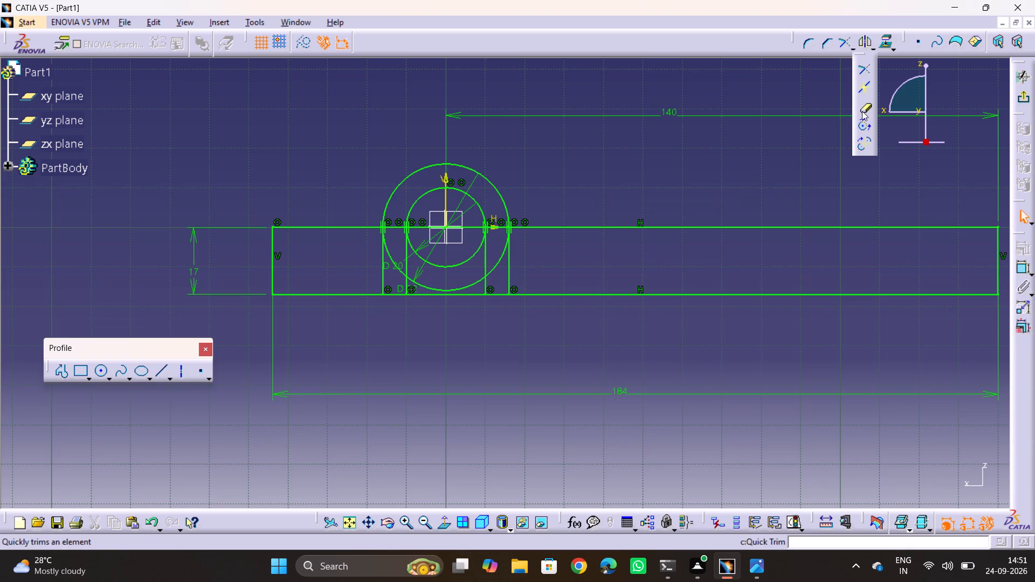
{"action": "left_click", "coordinate": [413, 245]}
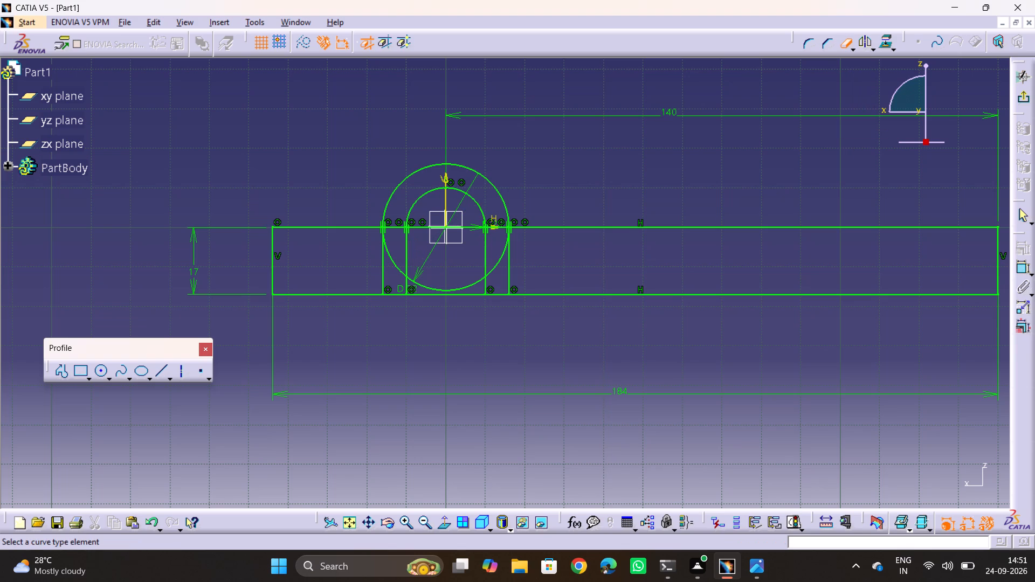
{"action": "left_click", "coordinate": [397, 268]}
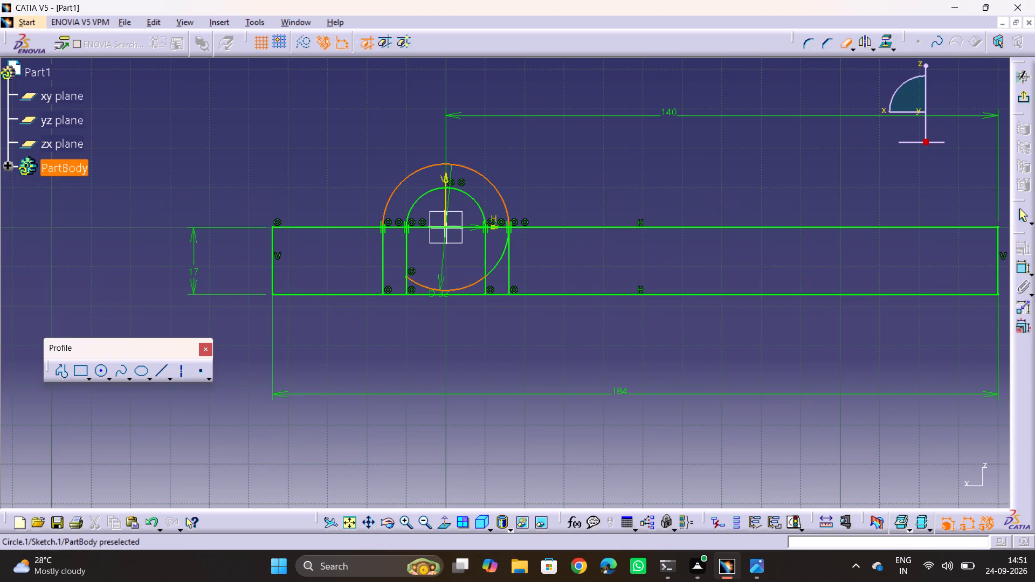
{"action": "left_click", "coordinate": [421, 287]}
{"action": "double_click", "coordinate": [497, 261]}
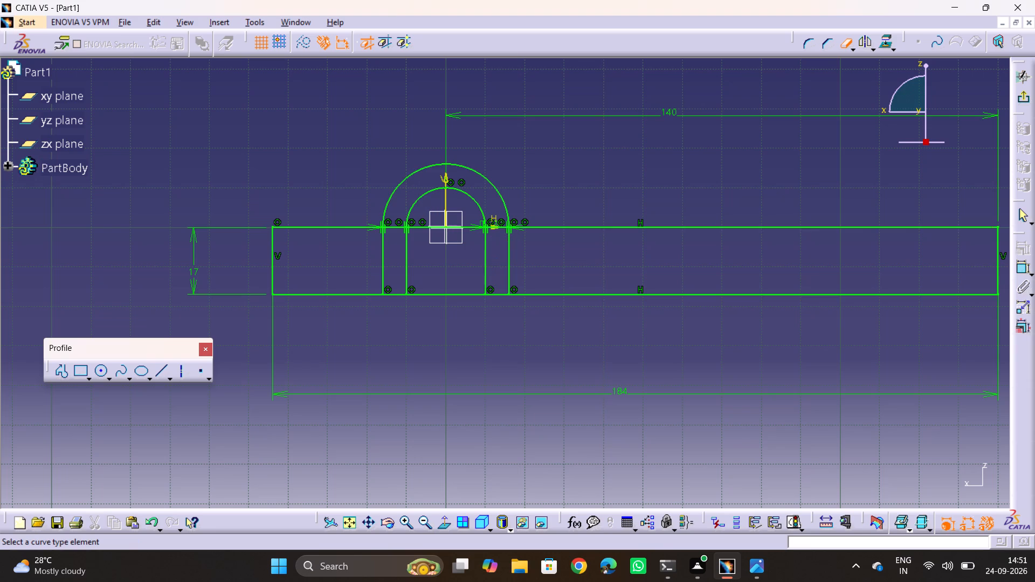
Trim the base's top edge between the inner and outer arcs on both sides, and remove the left outer vertical line.
{"action": "left_click", "coordinate": [496, 223]}
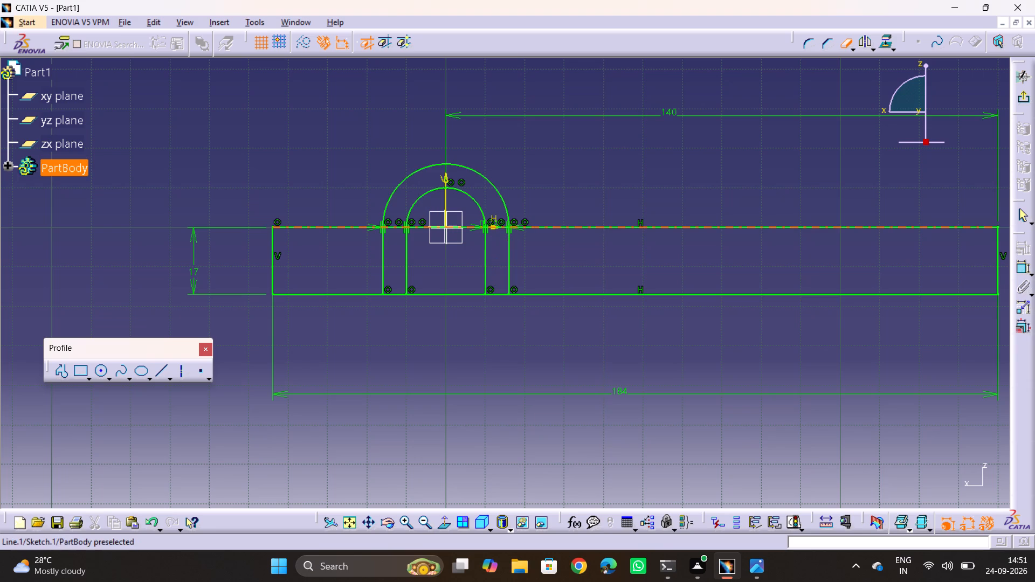
{"action": "left_click", "coordinate": [496, 228]}
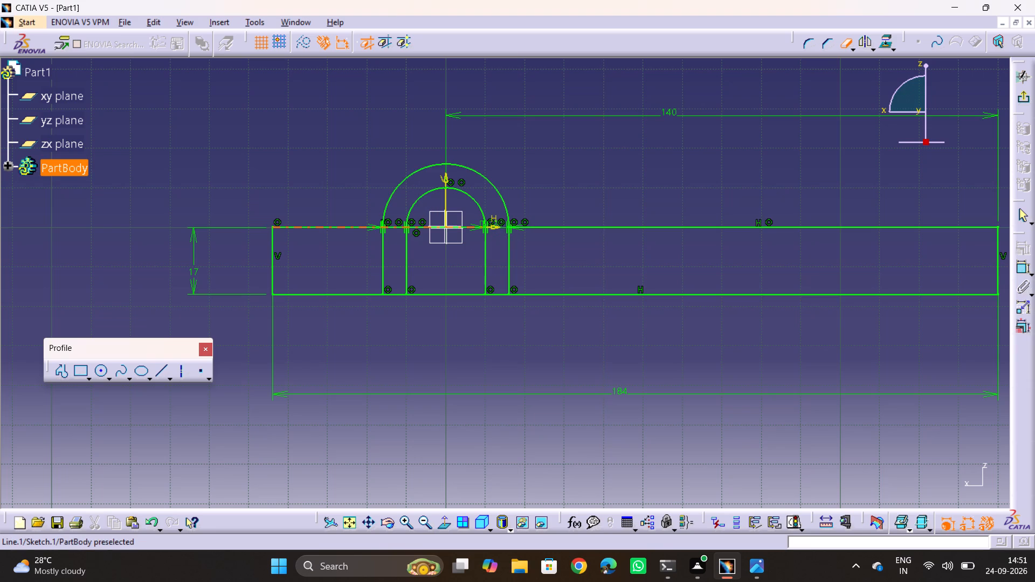
{"action": "left_click", "coordinate": [397, 225]}
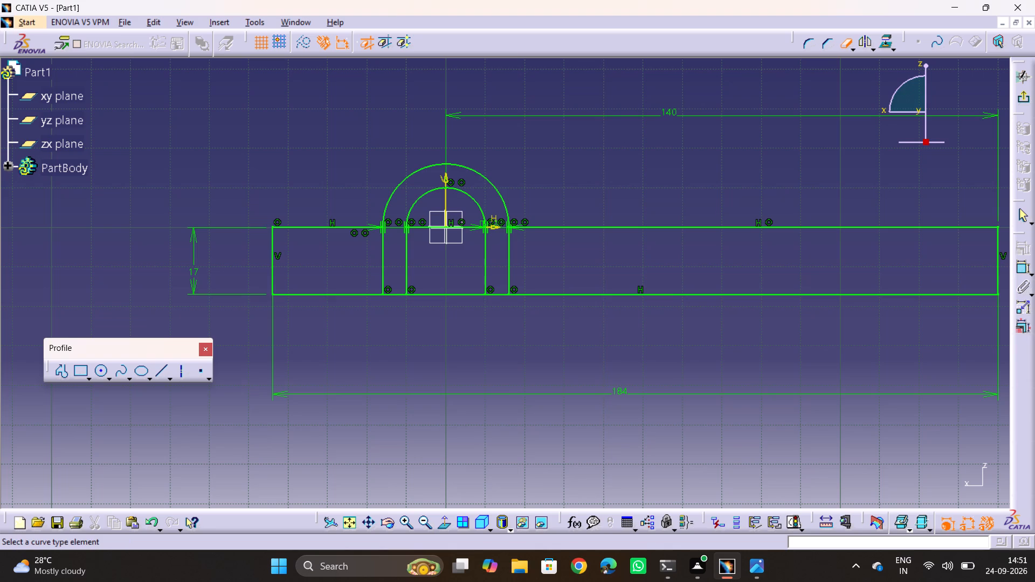
{"action": "left_click", "coordinate": [387, 248]}
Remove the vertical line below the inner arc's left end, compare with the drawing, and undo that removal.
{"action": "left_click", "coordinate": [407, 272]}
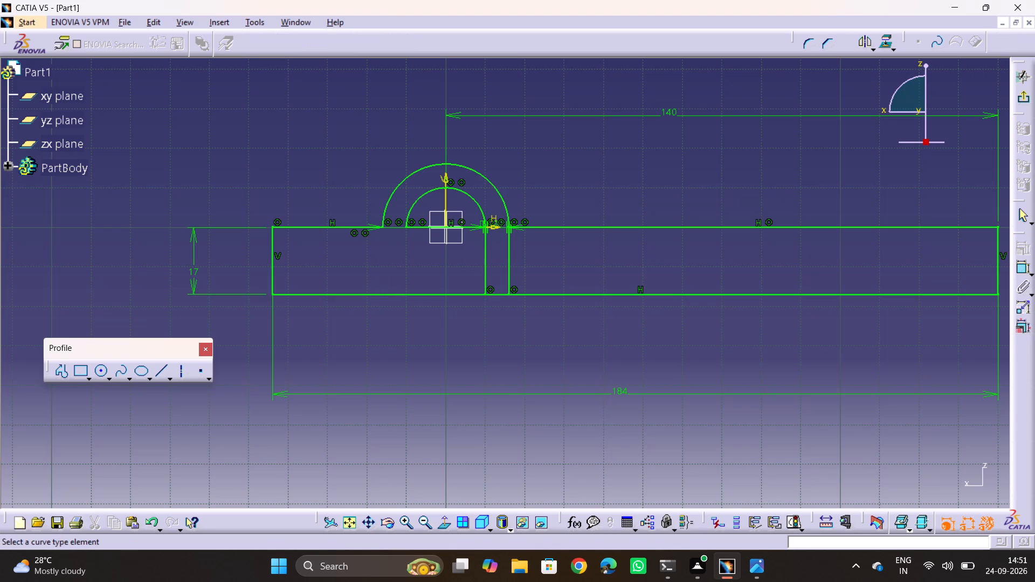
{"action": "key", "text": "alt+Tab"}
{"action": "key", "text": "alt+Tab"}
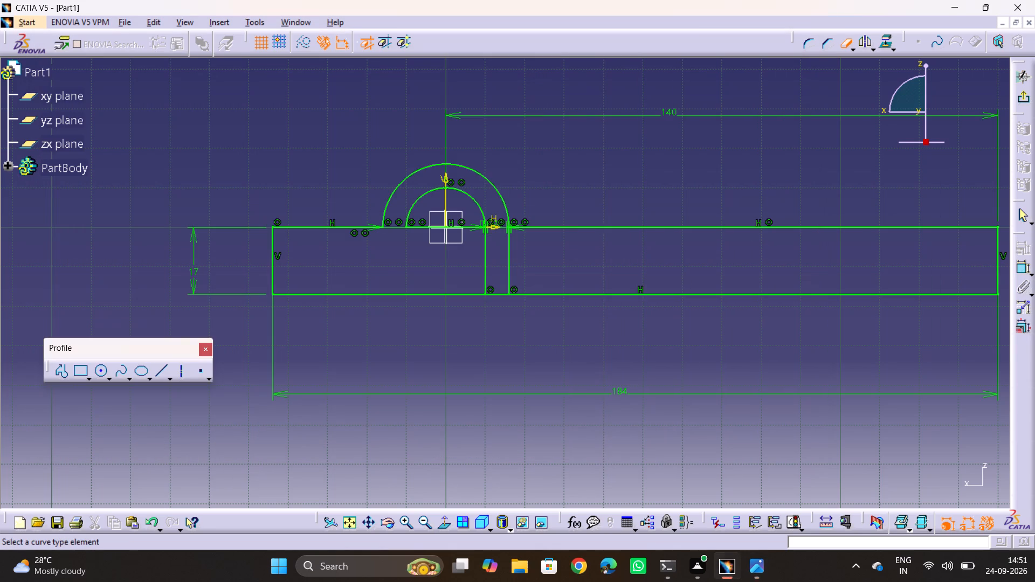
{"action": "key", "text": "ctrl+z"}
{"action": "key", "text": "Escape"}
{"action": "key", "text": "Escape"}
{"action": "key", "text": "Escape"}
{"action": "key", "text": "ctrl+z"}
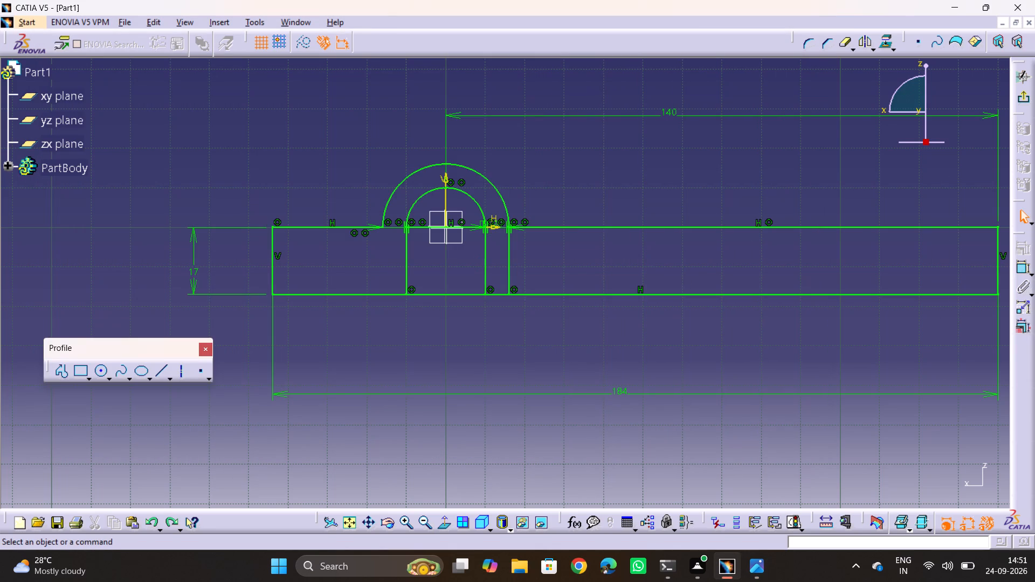
Open the arch slot by trimming the base's bottom and top edges between the two inner vertical lines.
{"action": "key", "text": "alt+Tab"}
{"action": "key", "text": "alt+Tab"}
{"action": "double_click", "coordinate": [844, 46]}
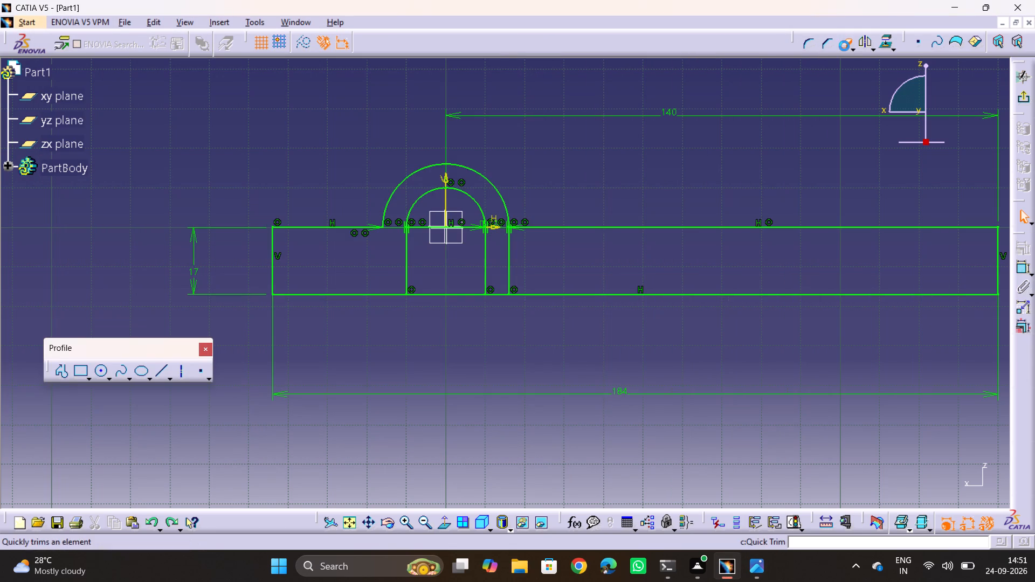
{"action": "left_click", "coordinate": [446, 296]}
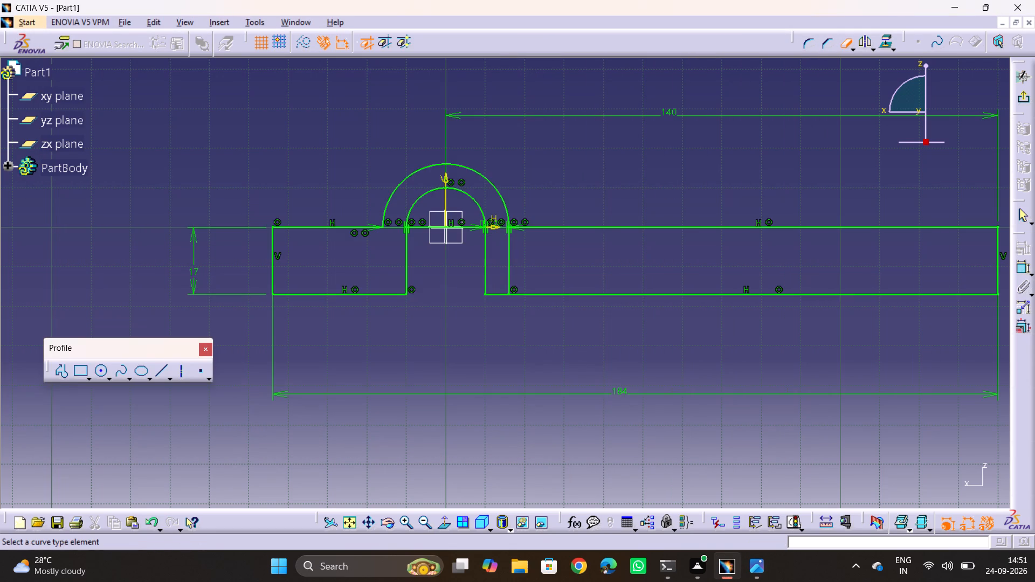
{"action": "left_click", "coordinate": [421, 225]}
Remove the vertical line below the outer arc's right end and compare the trimmed profile with drawing 14.png.
{"action": "key", "text": "alt+Tab"}
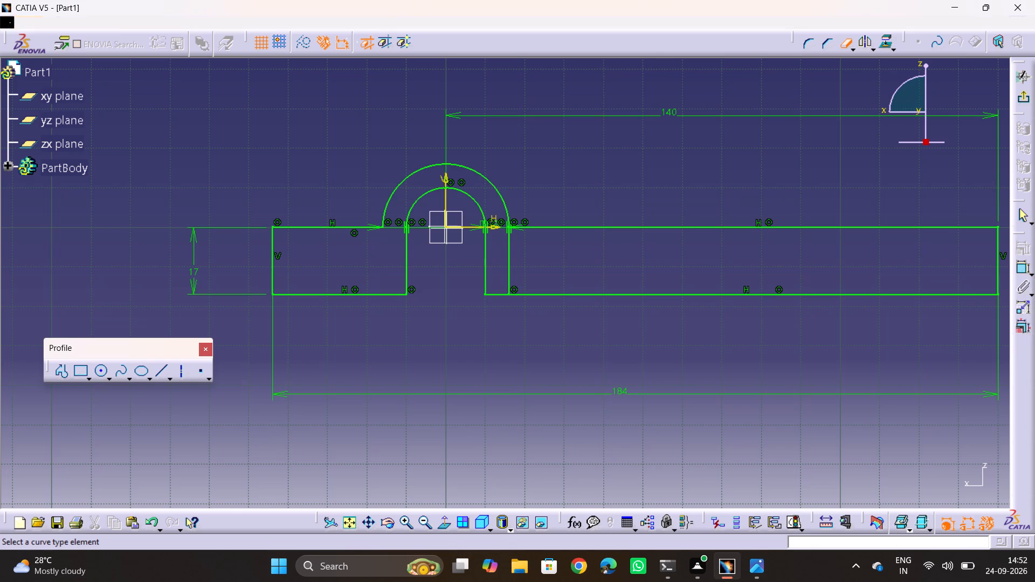
{"action": "key", "text": "alt+Tab"}
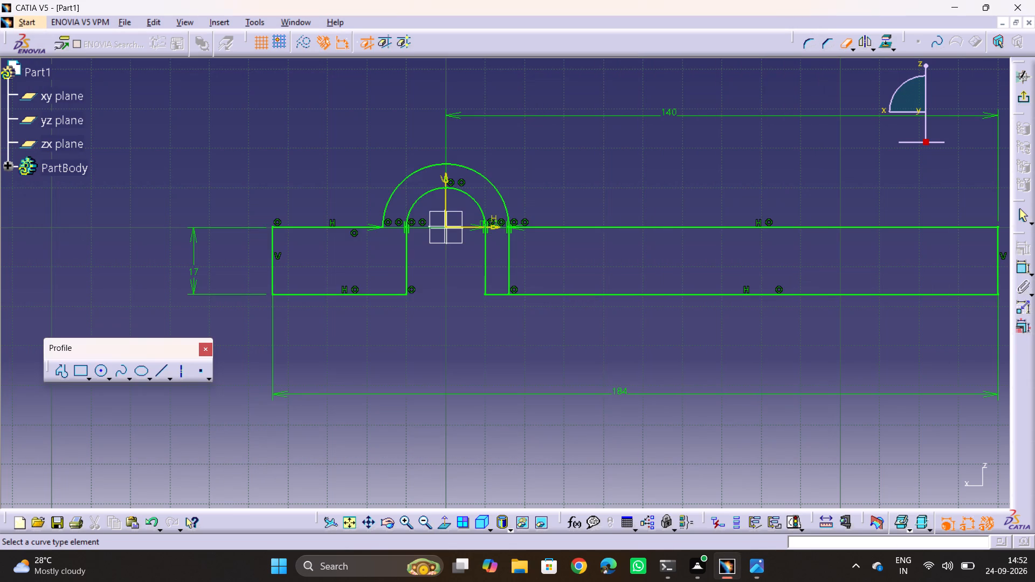
{"action": "left_click", "coordinate": [509, 254]}
{"action": "left_click", "coordinate": [499, 221]}
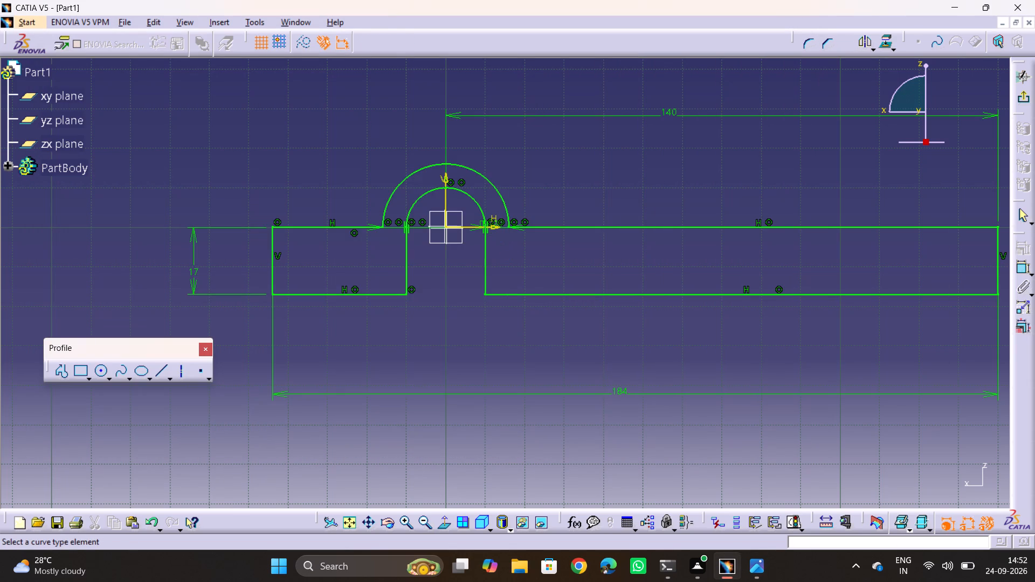
{"action": "key", "text": "Escape"}
{"action": "key", "text": "Escape"}
{"action": "key", "text": "Escape"}
{"action": "key", "text": "Escape"}
{"action": "key", "text": "alt+Tab"}
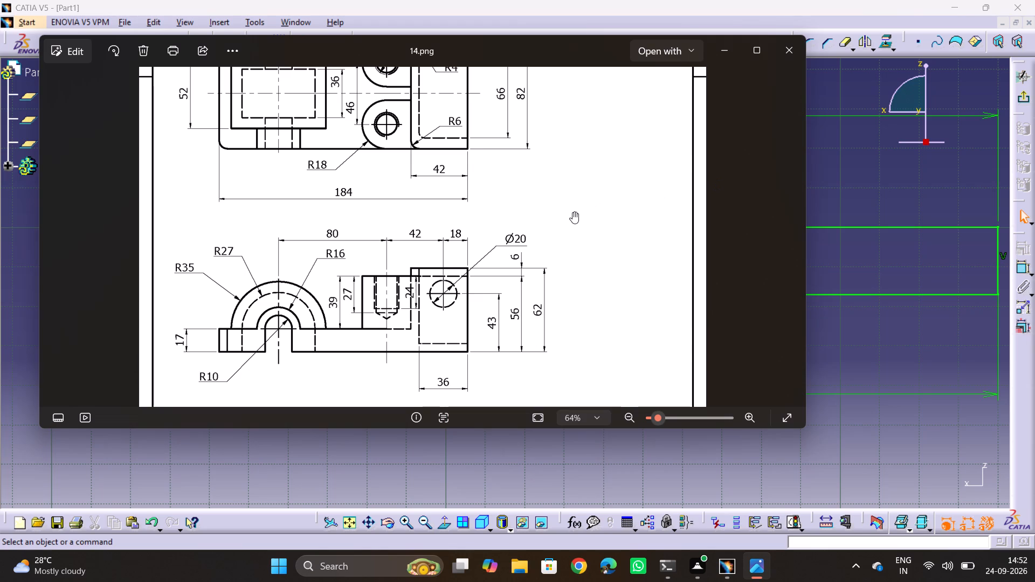
Check drawing 14.png, then sketch an upright's open three-sided profile above the base's right end, starting about (142, 2) mm and crossing the base's top edge.
{"action": "key", "text": "alt+Tab"}
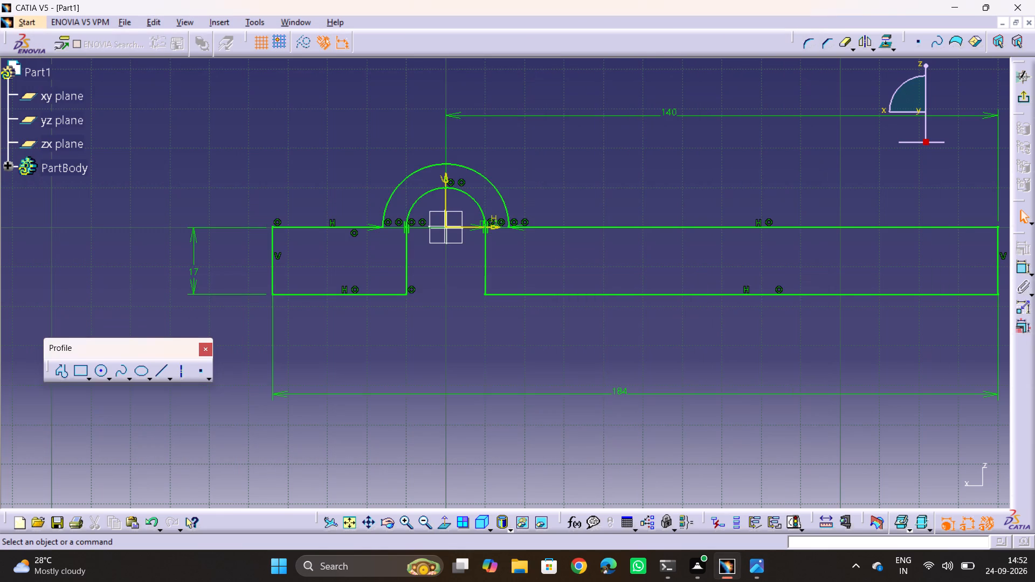
{"action": "key", "text": "alt+Tab"}
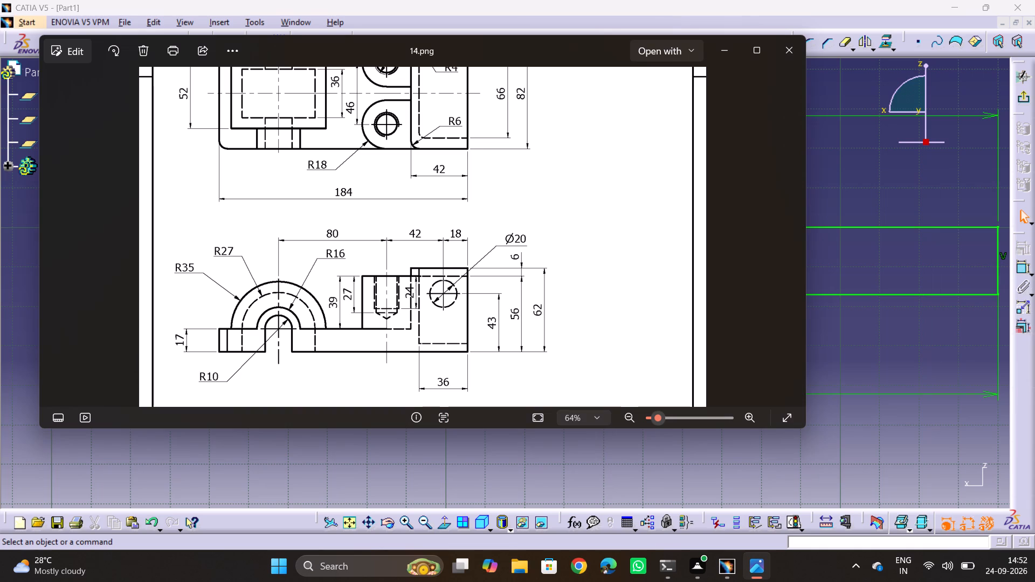
{"action": "key", "text": "alt+Tab"}
{"action": "key", "text": "alt+Tab"}
{"action": "key", "text": "alt+Tab"}
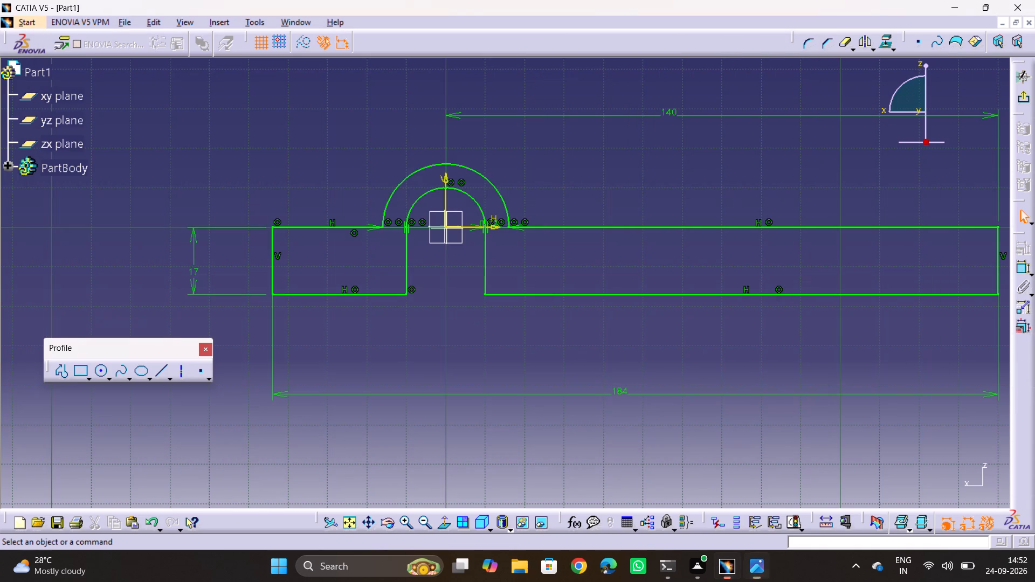
{"action": "middle_click_drag", "start_coordinate": [882, 322], "coordinate": [448, 332]}
{"action": "middle_click_drag", "start_coordinate": [667, 318], "coordinate": [620, 342]}
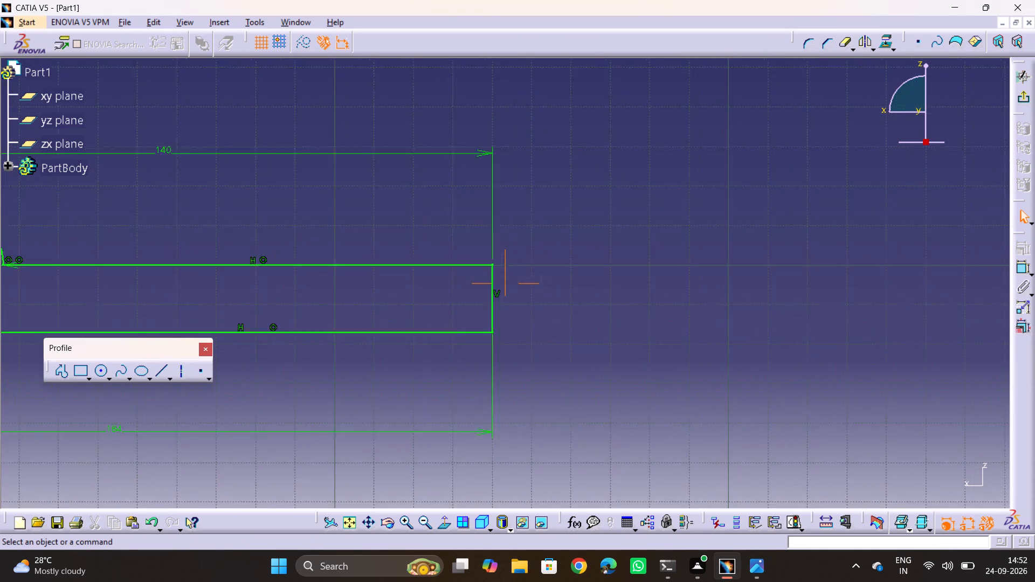
{"action": "middle_click_drag", "start_coordinate": [620, 342], "coordinate": [656, 336]}
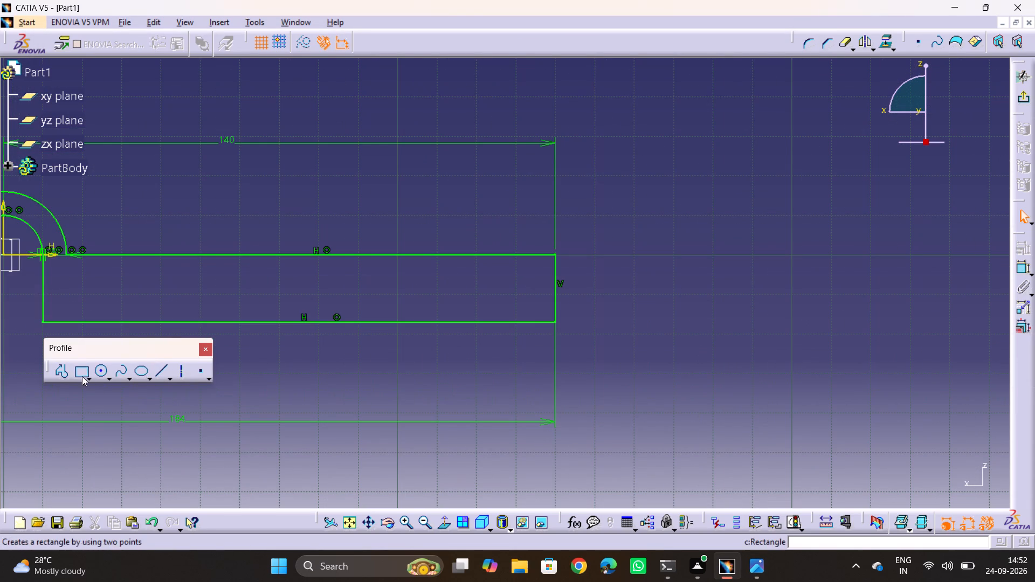
{"action": "left_click", "coordinate": [61, 369]}
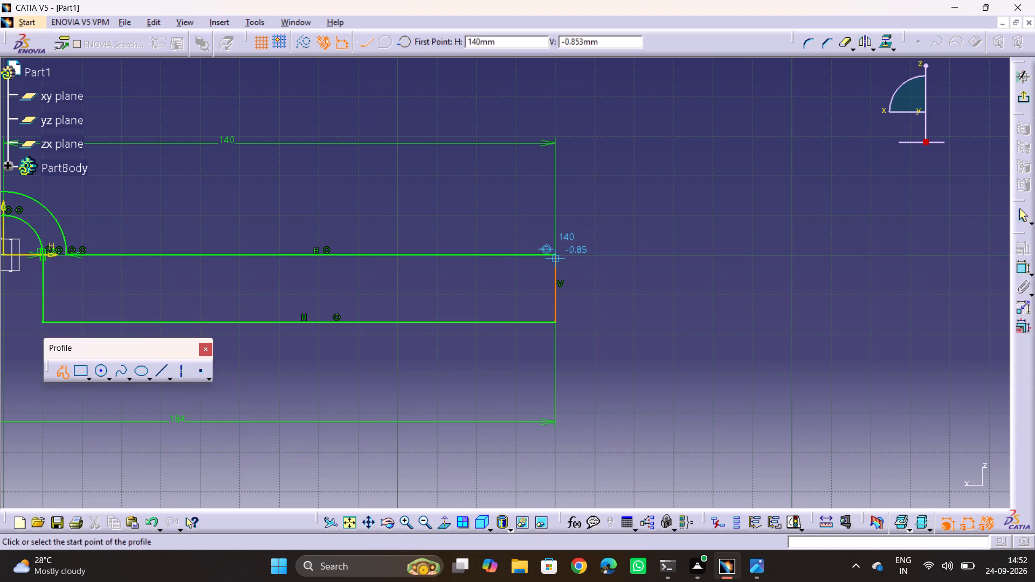
{"action": "left_click", "coordinate": [562, 248]}
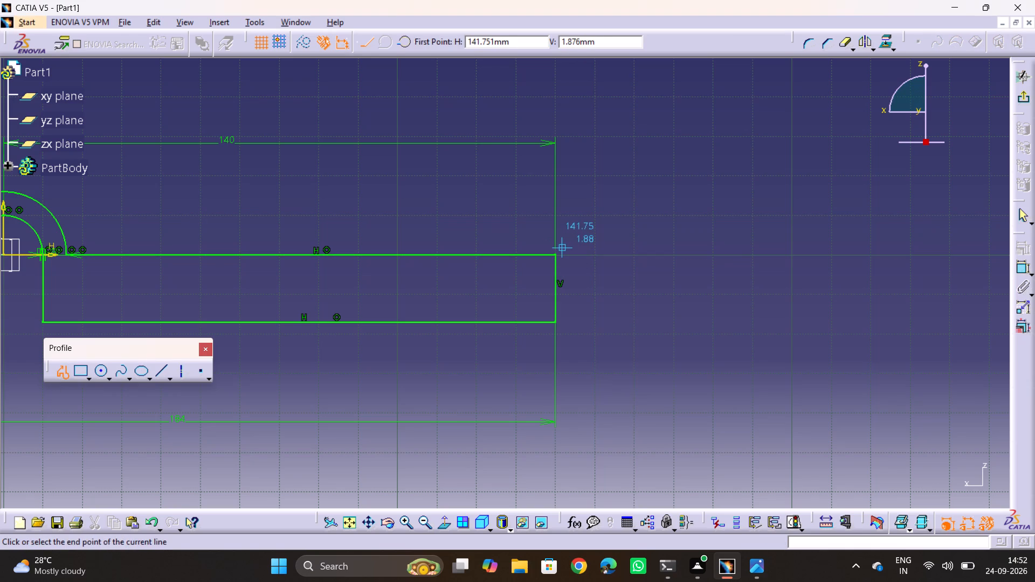
{"action": "middle_click_drag", "start_coordinate": [594, 110], "coordinate": [616, 232]}
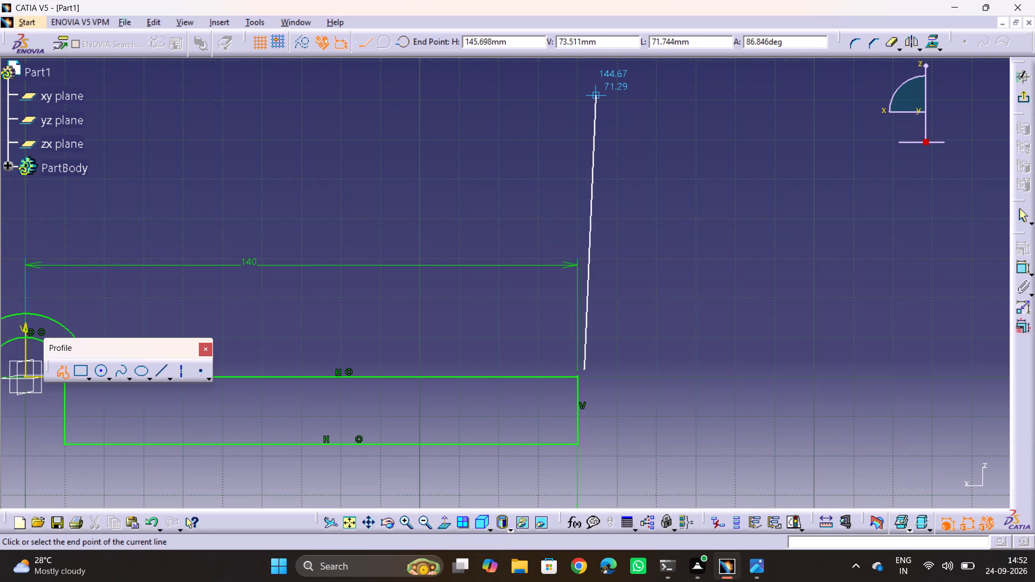
{"action": "left_click", "coordinate": [583, 109]}
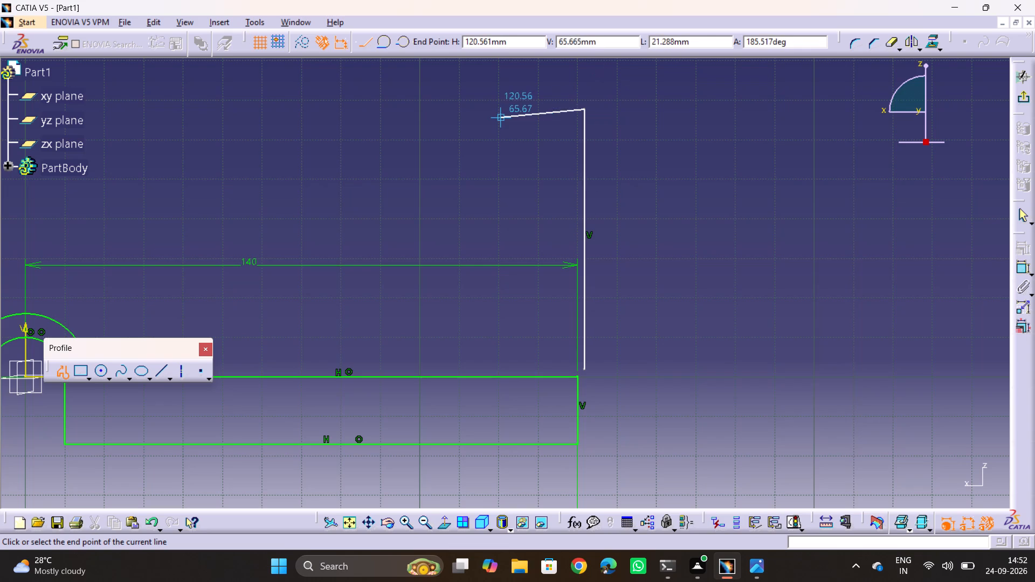
{"action": "left_click", "coordinate": [467, 109]}
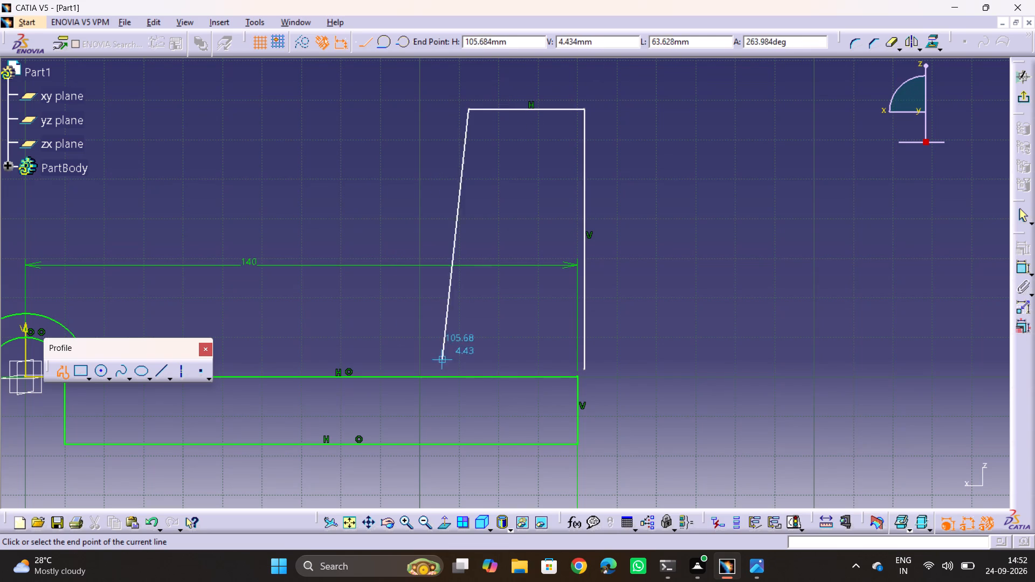
{"action": "left_click", "coordinate": [471, 393]}
{"action": "left_click", "coordinate": [728, 328]}
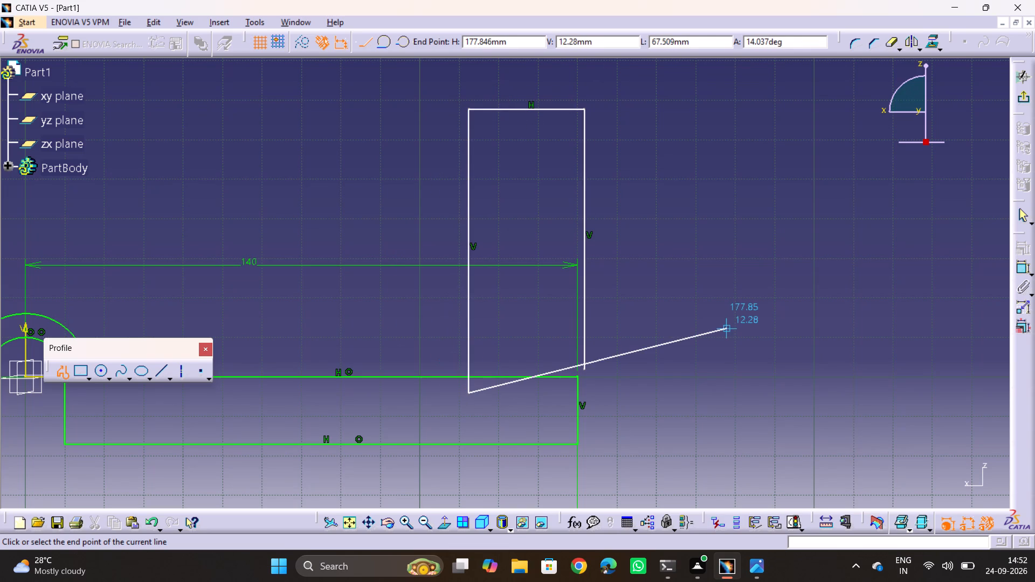
{"action": "key", "text": "Escape"}
{"action": "key", "text": "Escape"}
{"action": "key", "text": "Escape"}
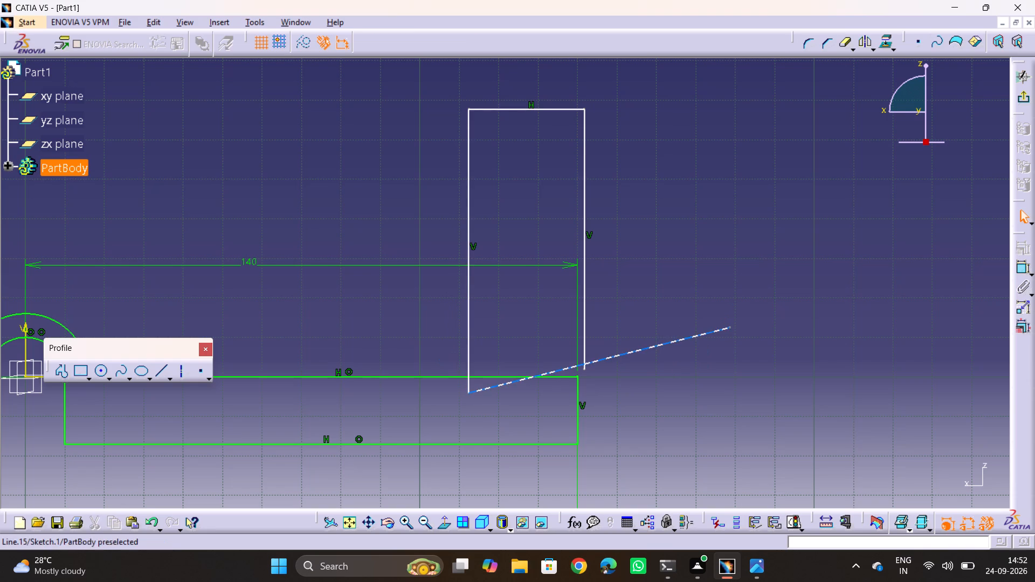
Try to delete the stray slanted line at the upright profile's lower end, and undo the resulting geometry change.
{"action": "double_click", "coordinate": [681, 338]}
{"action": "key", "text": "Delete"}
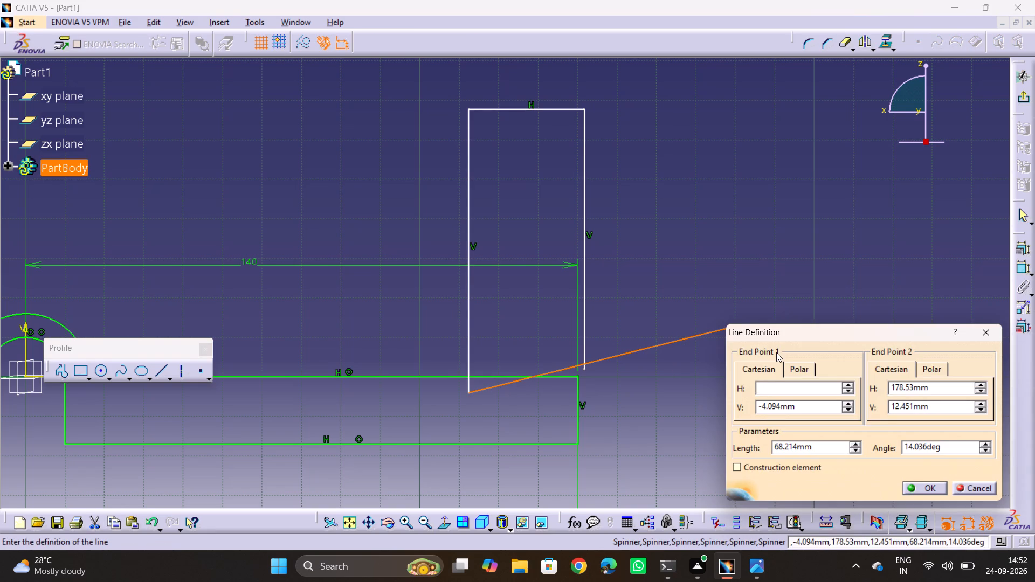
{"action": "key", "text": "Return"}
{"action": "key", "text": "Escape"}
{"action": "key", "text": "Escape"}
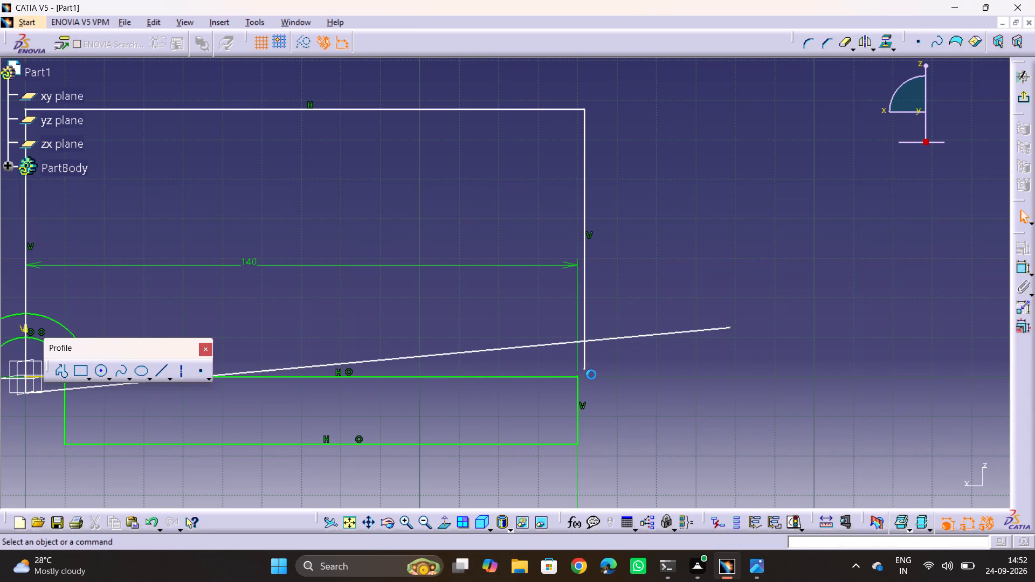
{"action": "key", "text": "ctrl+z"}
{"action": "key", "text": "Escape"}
Delete the stray slanted line running from the lower end of the upright's left line.
{"action": "left_click", "coordinate": [679, 342]}
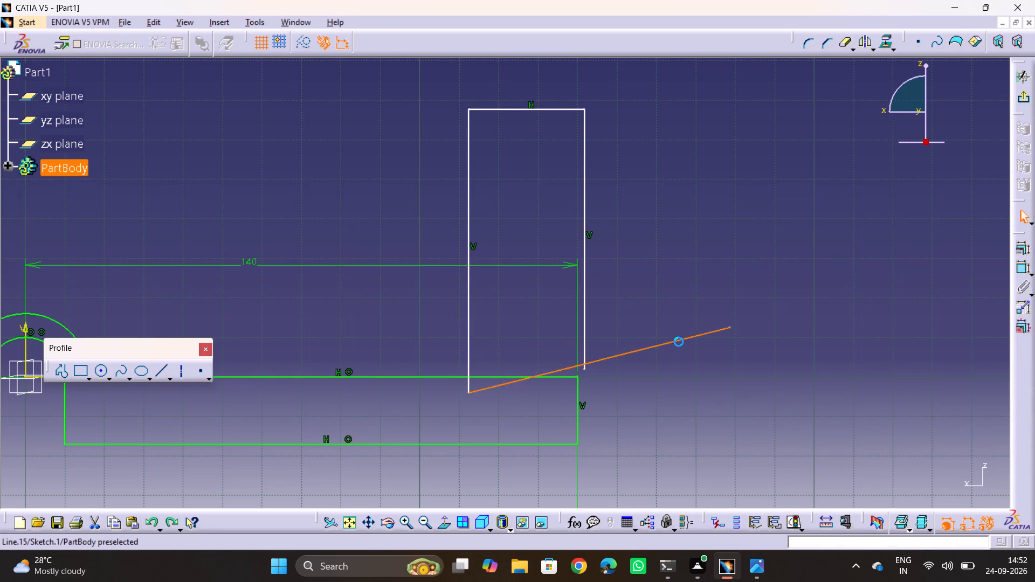
{"action": "key", "text": "Return"}
{"action": "key", "text": "Delete"}
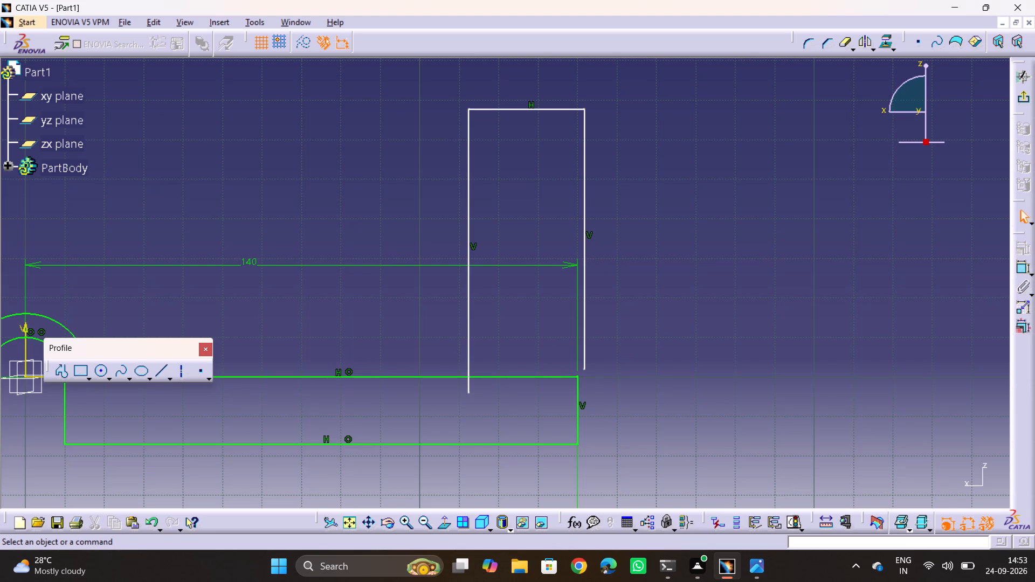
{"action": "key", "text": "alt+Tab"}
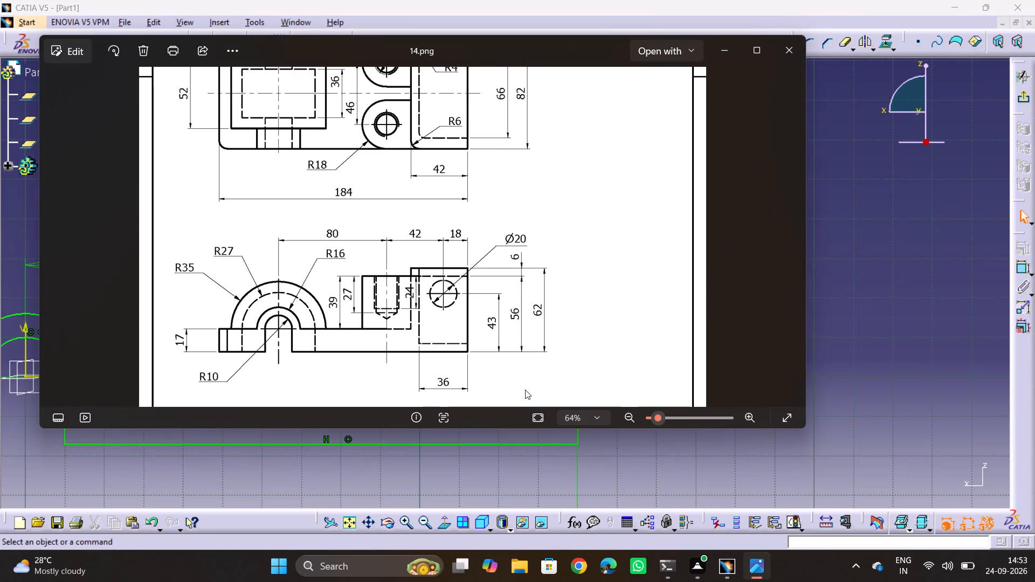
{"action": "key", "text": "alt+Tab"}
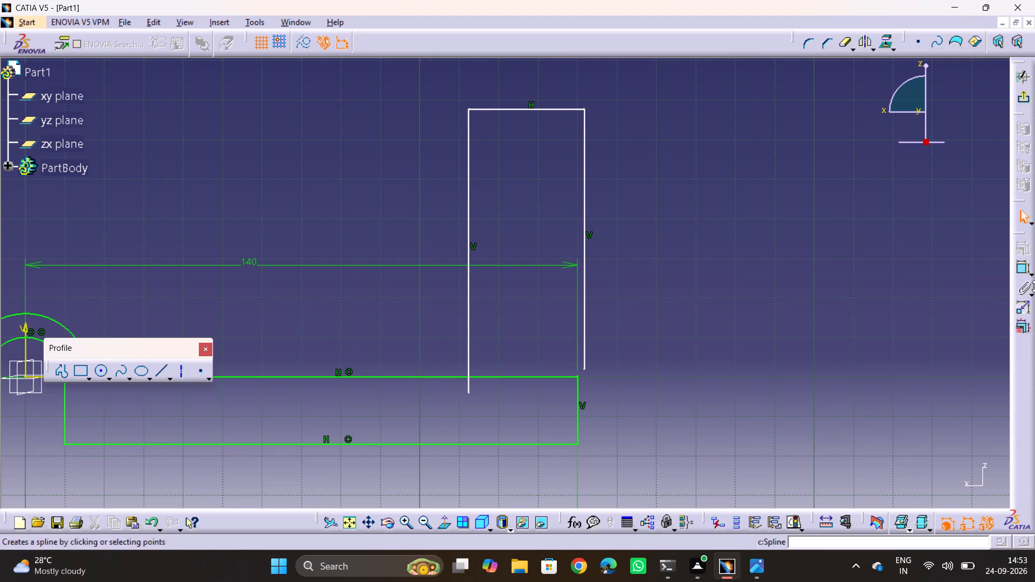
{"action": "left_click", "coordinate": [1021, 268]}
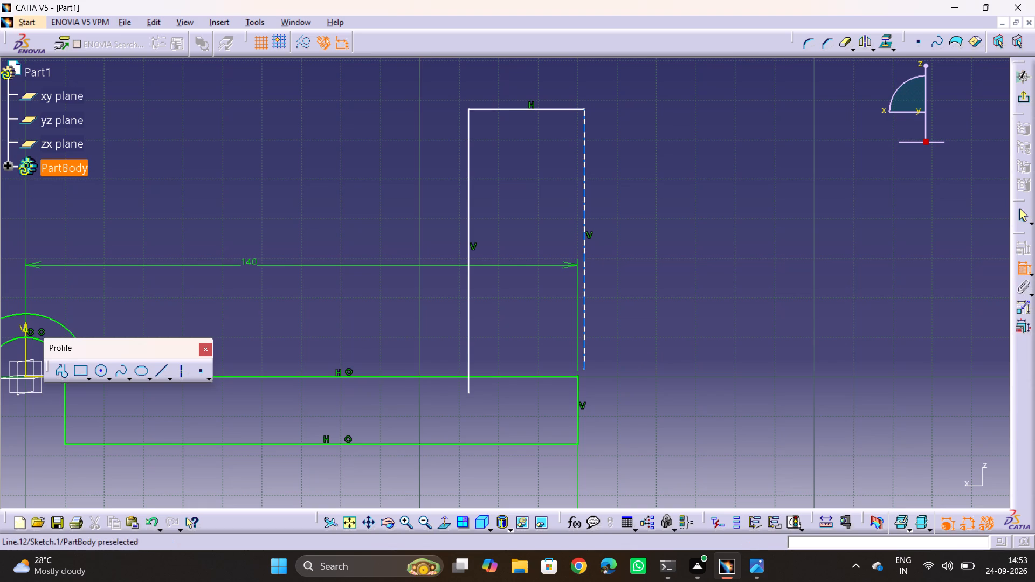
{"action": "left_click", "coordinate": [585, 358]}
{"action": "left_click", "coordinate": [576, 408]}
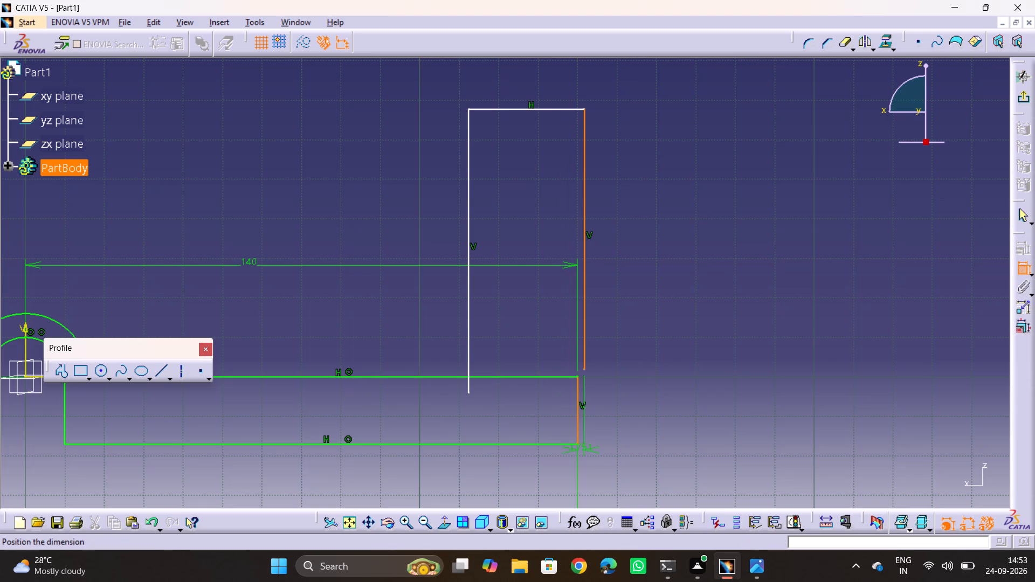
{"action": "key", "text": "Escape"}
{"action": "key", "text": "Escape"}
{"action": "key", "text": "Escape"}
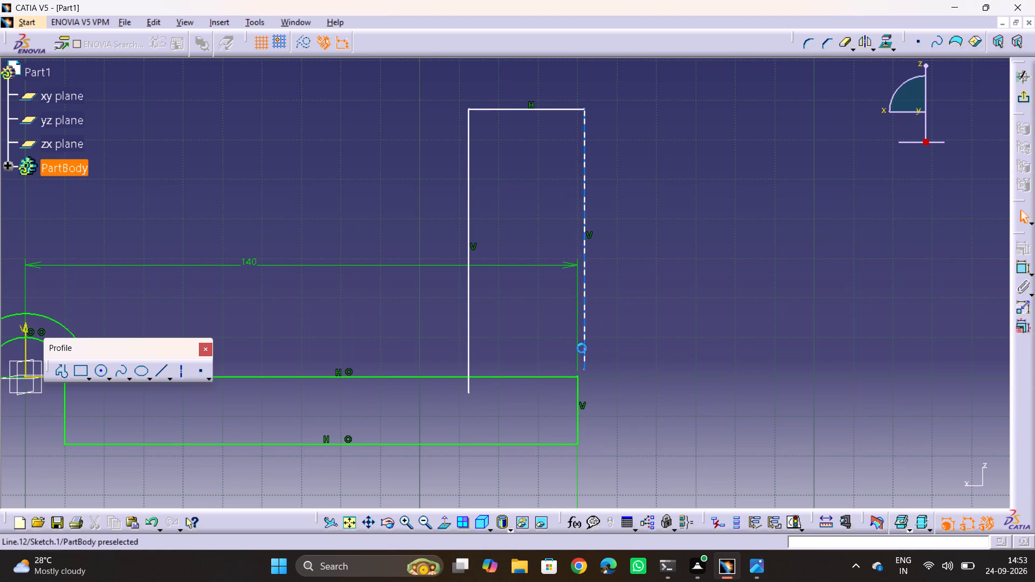
Apply a Coincidence constraint between the base's right edge and the upright's right vertical line.
{"action": "left_click", "coordinate": [577, 405]}
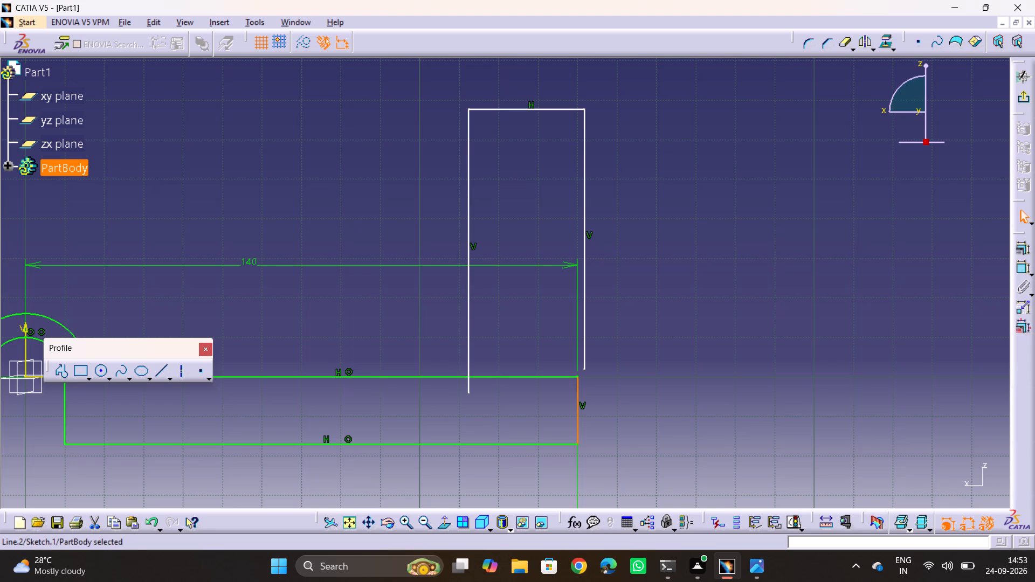
{"action": "left_click", "coordinate": [584, 352], "text": "ctrl"}
{"action": "left_click", "coordinate": [1022, 248]}
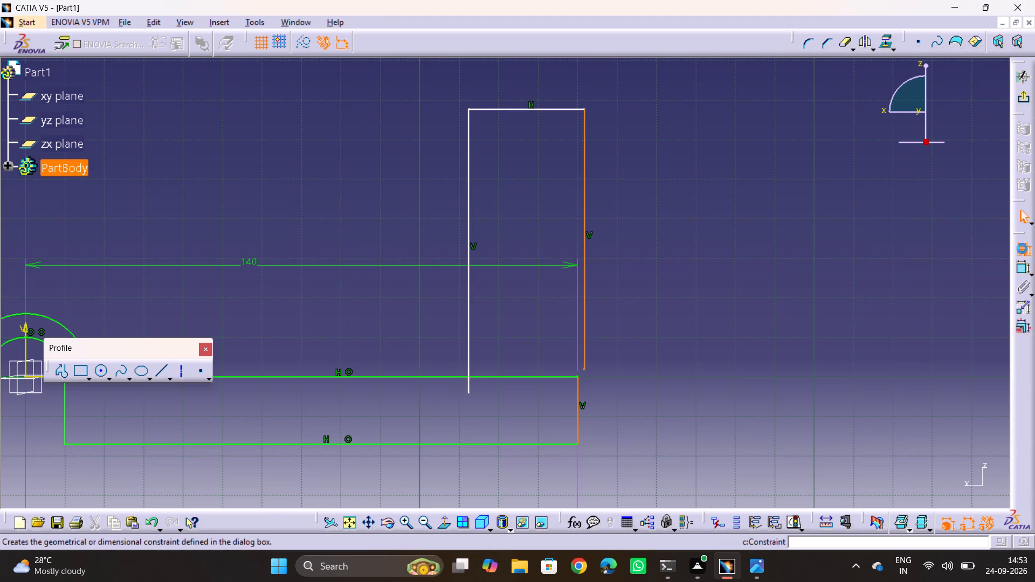
{"action": "left_click", "coordinate": [272, 149]}
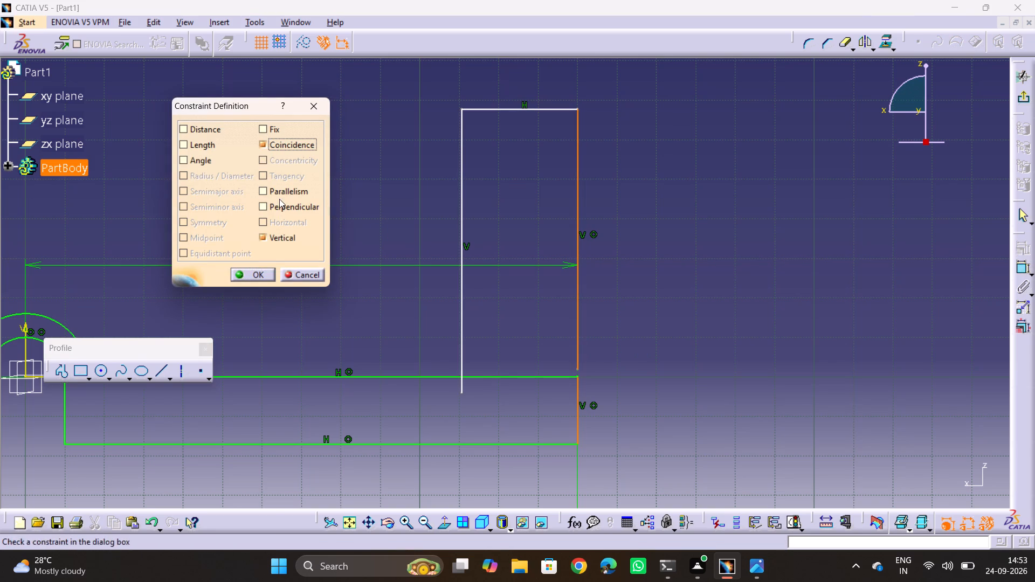
{"action": "left_click", "coordinate": [257, 276]}
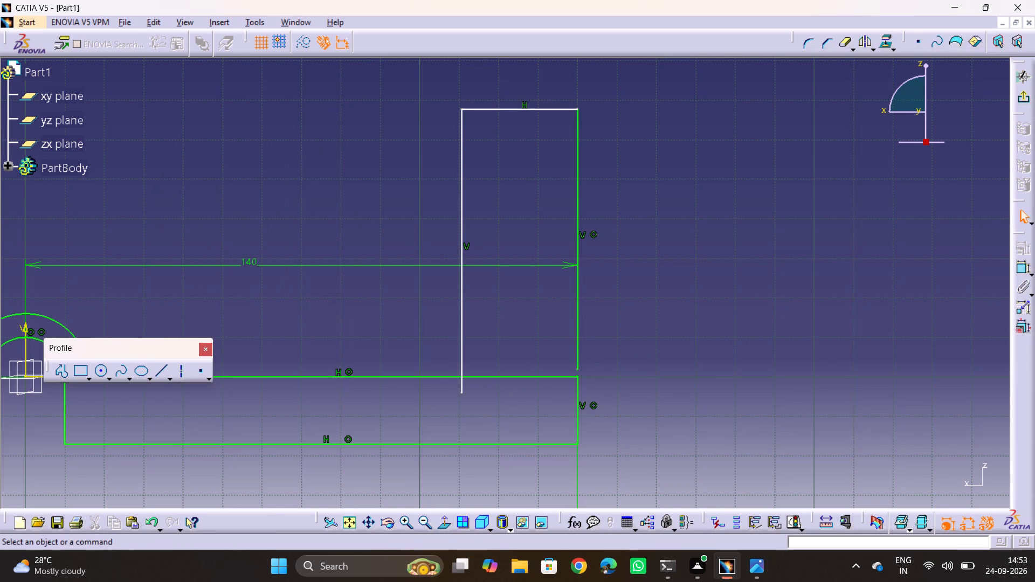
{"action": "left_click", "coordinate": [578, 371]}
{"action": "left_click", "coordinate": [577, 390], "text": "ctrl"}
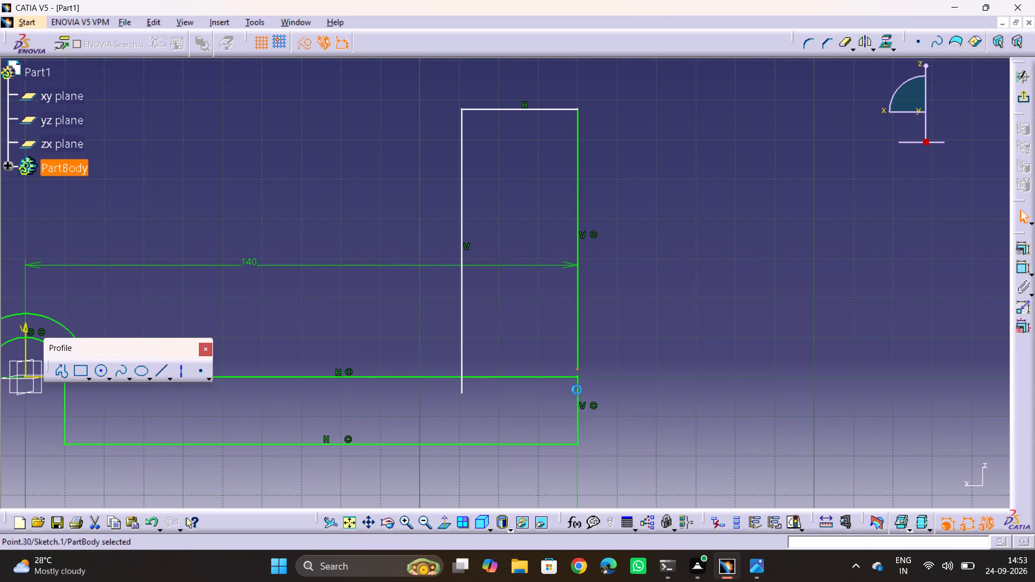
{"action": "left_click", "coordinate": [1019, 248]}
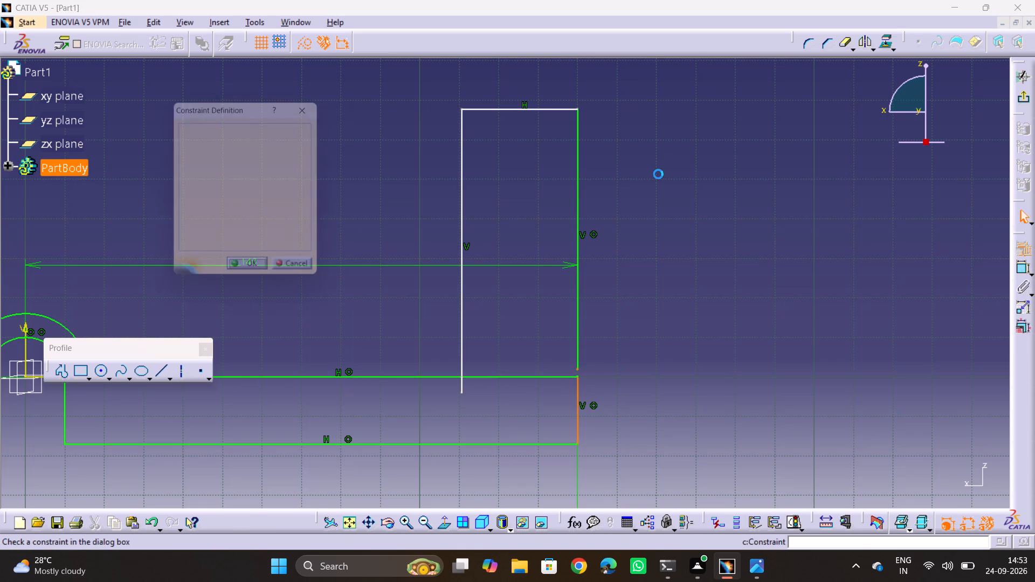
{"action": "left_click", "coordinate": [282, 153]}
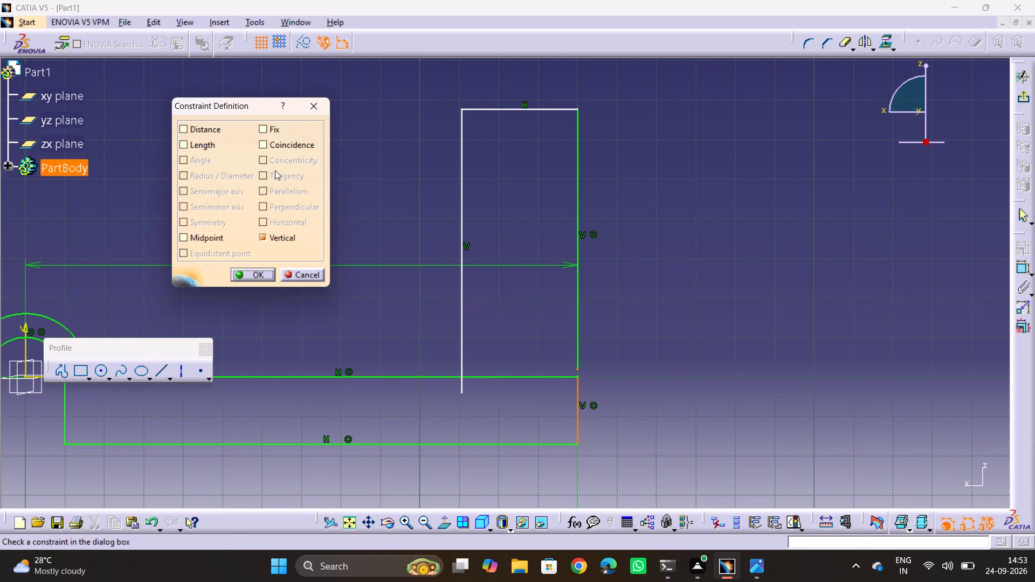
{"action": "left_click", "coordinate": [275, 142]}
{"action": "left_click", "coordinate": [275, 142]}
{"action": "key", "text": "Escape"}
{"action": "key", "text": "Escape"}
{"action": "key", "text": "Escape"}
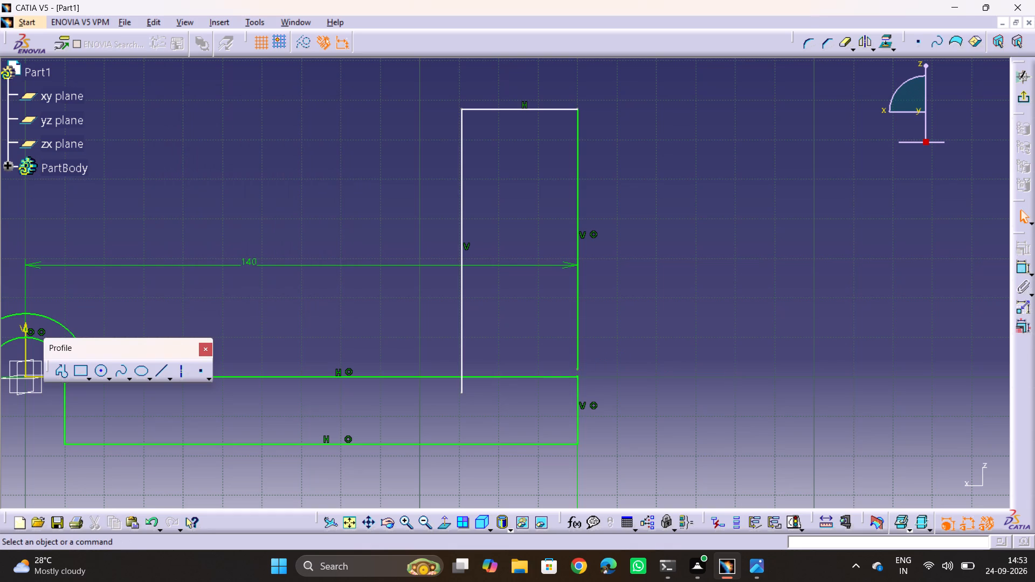
Apply a Coincidence constraint between the lower endpoint of the upright's right line and the base's top-right corner point.
{"action": "left_click", "coordinate": [576, 371]}
{"action": "left_click", "coordinate": [576, 373], "text": "ctrl"}
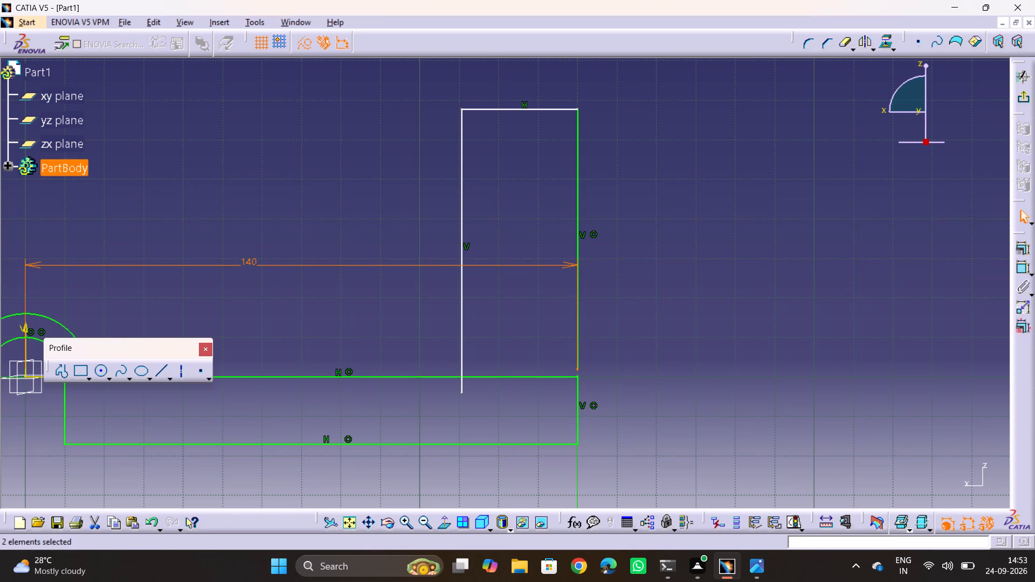
{"action": "left_click", "coordinate": [500, 262], "text": "ctrl"}
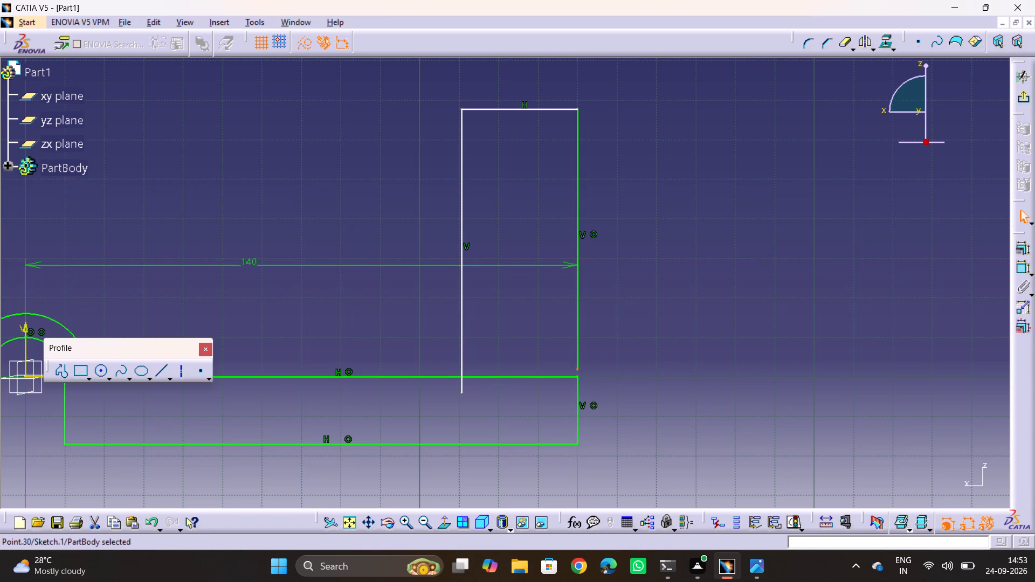
{"action": "left_click", "coordinate": [579, 378], "text": "ctrl"}
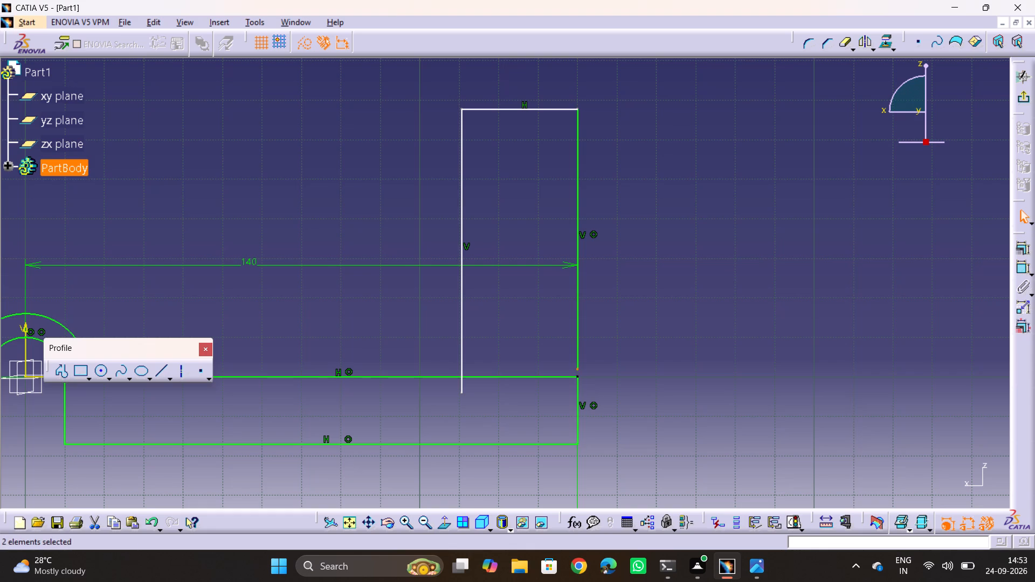
{"action": "left_click", "coordinate": [1025, 248]}
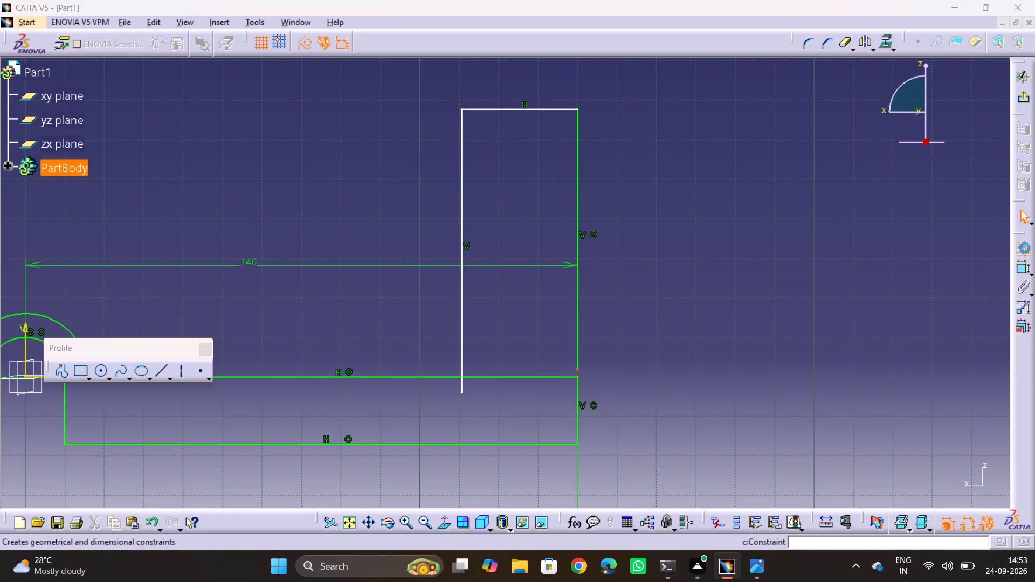
{"action": "left_click", "coordinate": [307, 144]}
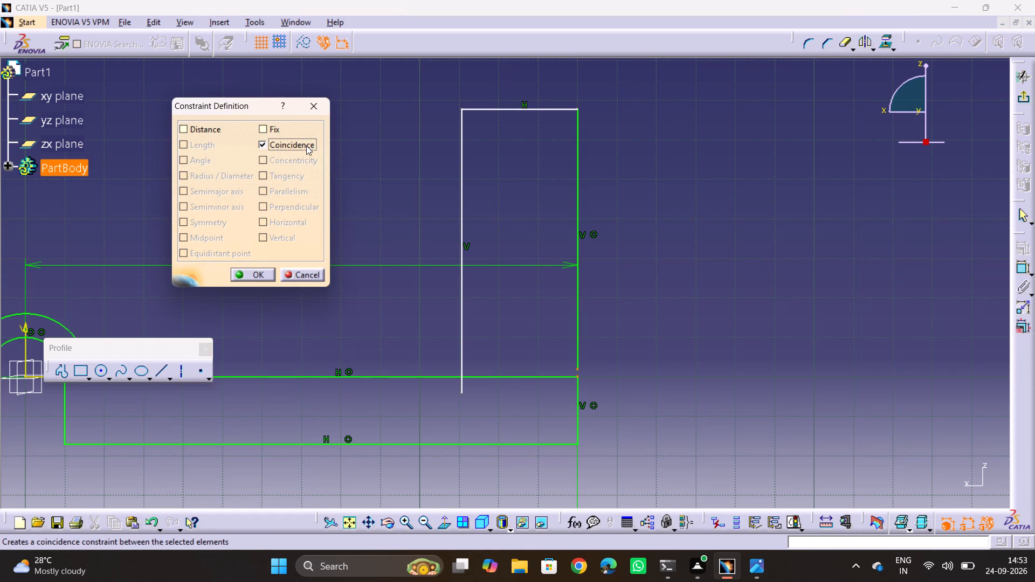
{"action": "left_click", "coordinate": [241, 275]}
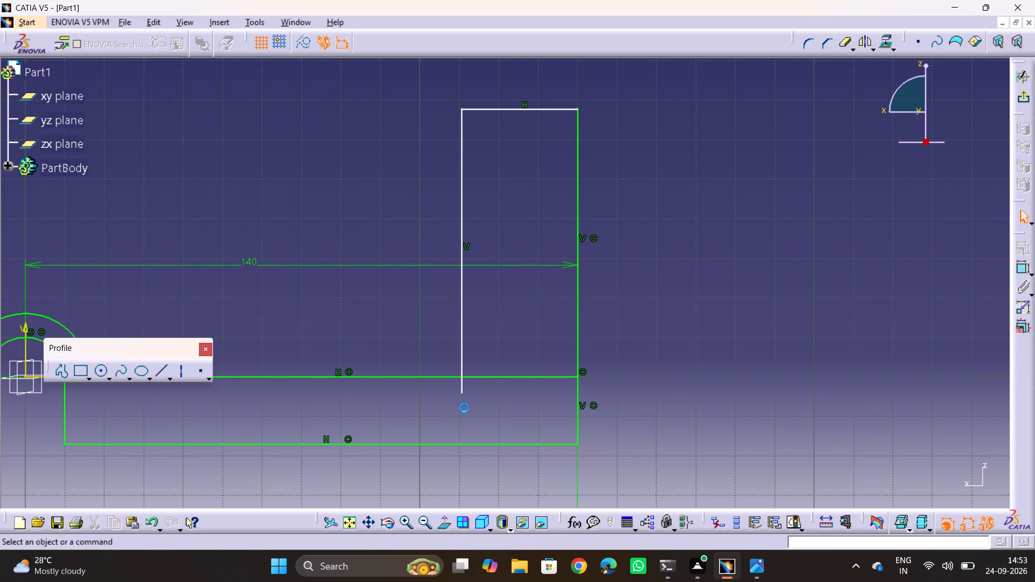
Apply a Coincidence constraint between the lower endpoint of the upright's left line and the base's top edge.
{"action": "left_click", "coordinate": [463, 392]}
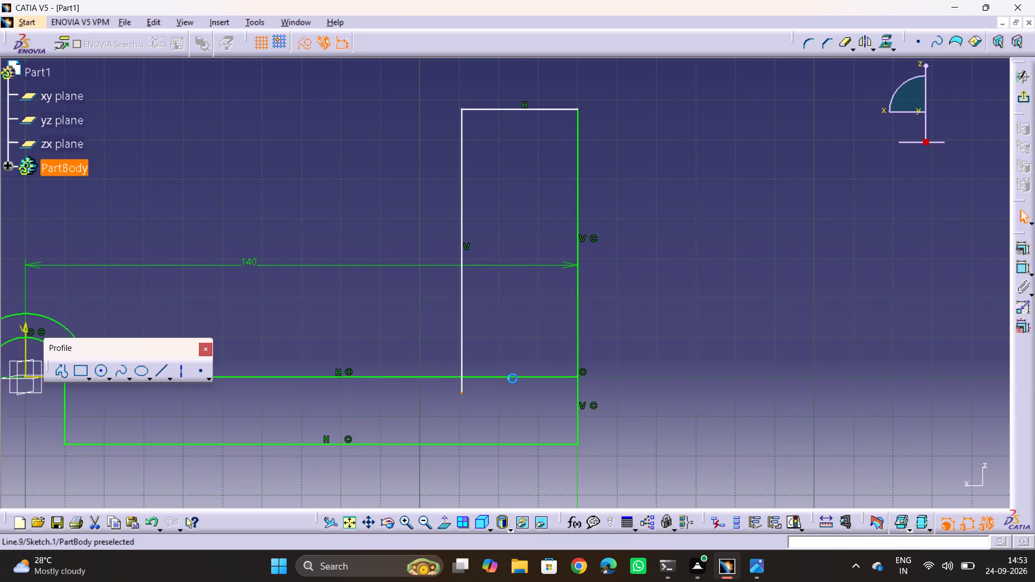
{"action": "left_click", "coordinate": [513, 378], "text": "ctrl"}
{"action": "left_click", "coordinate": [1028, 247]}
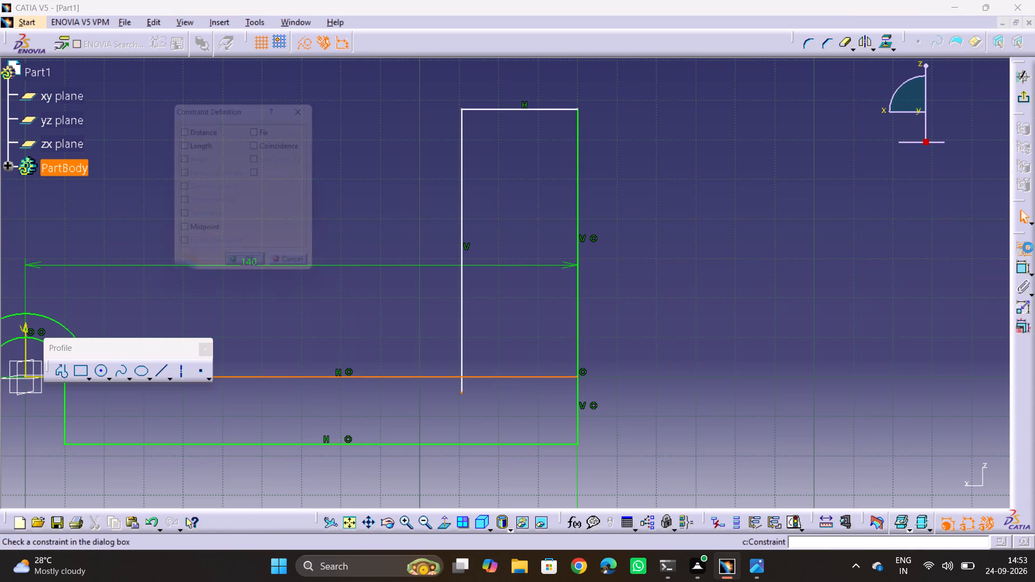
{"action": "left_click", "coordinate": [290, 148]}
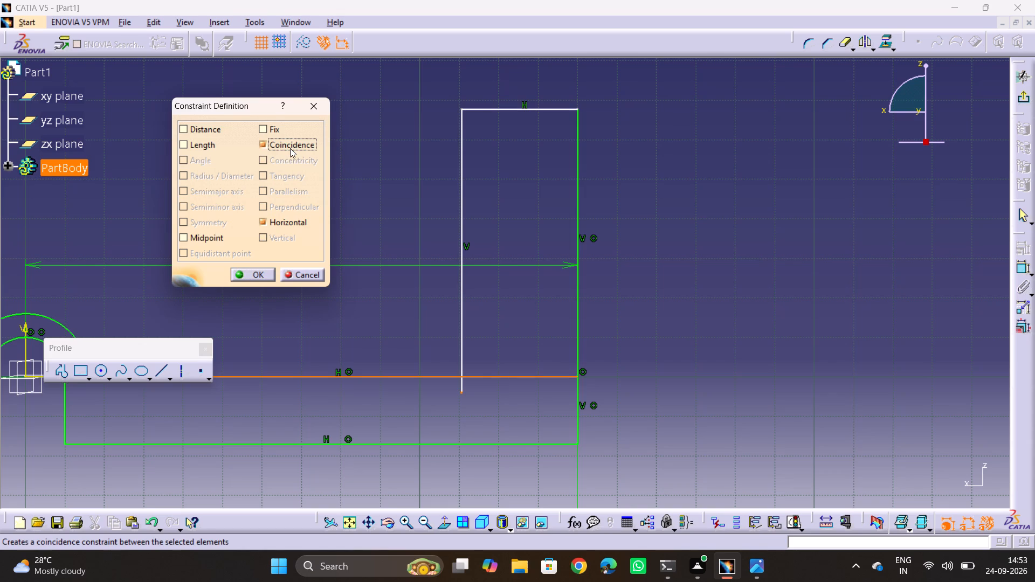
{"action": "left_click", "coordinate": [257, 280]}
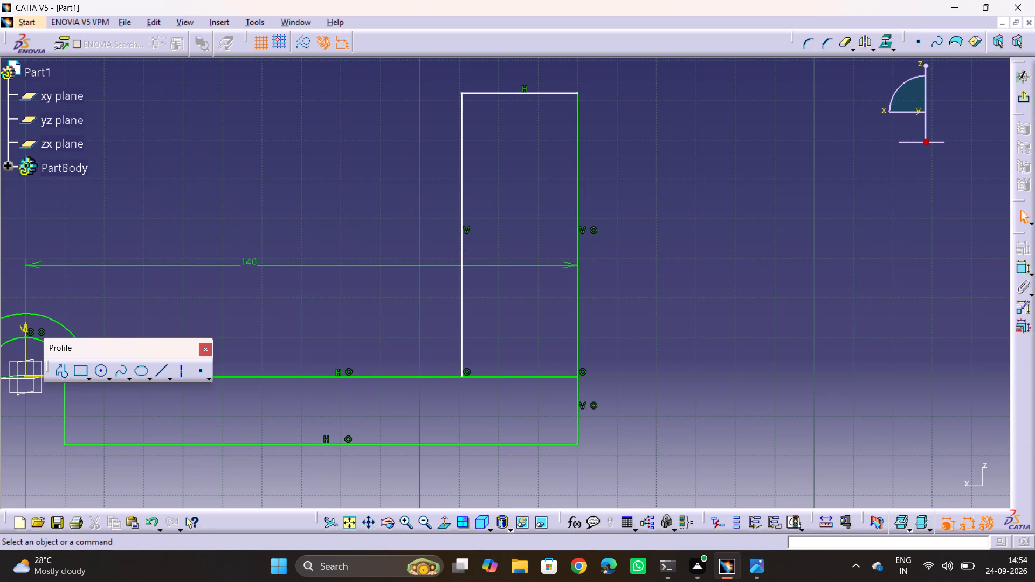
Consult drawing 14.png and dimension the overall height from the base's bottom edge to the upright's top edge as 62 mm.
{"action": "key", "text": "alt+Tab"}
{"action": "key", "text": "alt+Tab"}
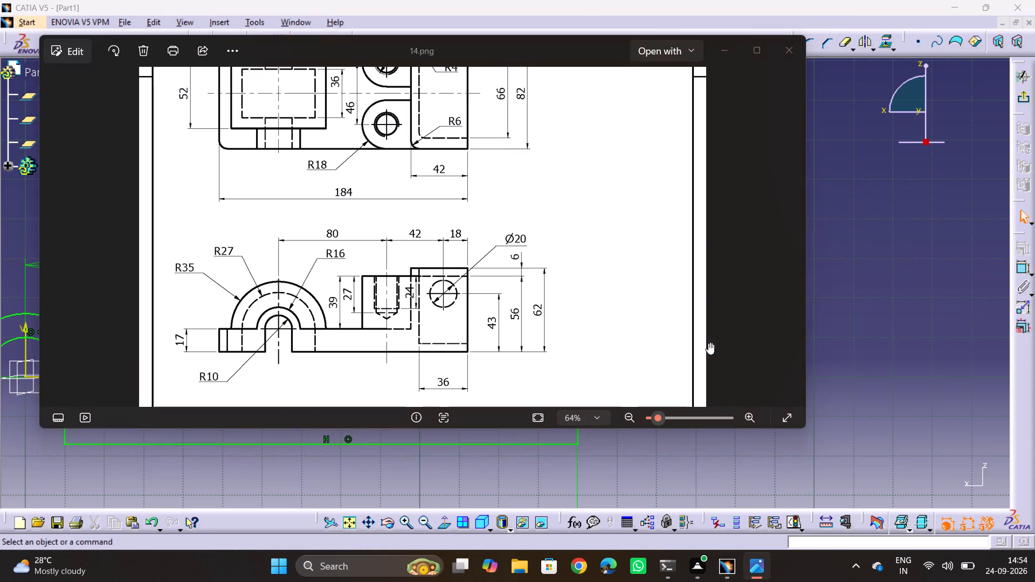
{"action": "left_click", "coordinate": [1019, 267]}
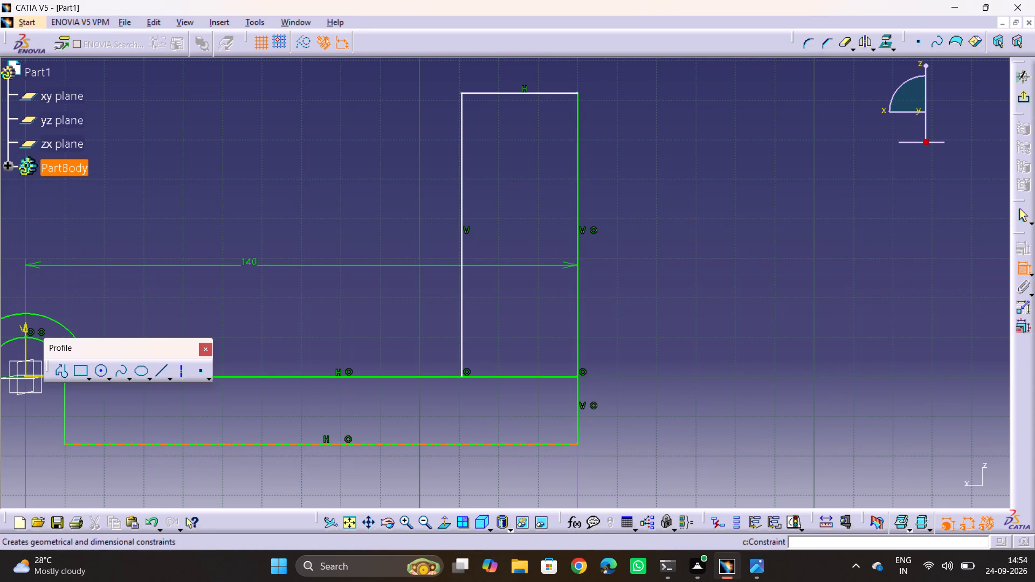
{"action": "left_click", "coordinate": [571, 442]}
{"action": "left_click", "coordinate": [529, 90]}
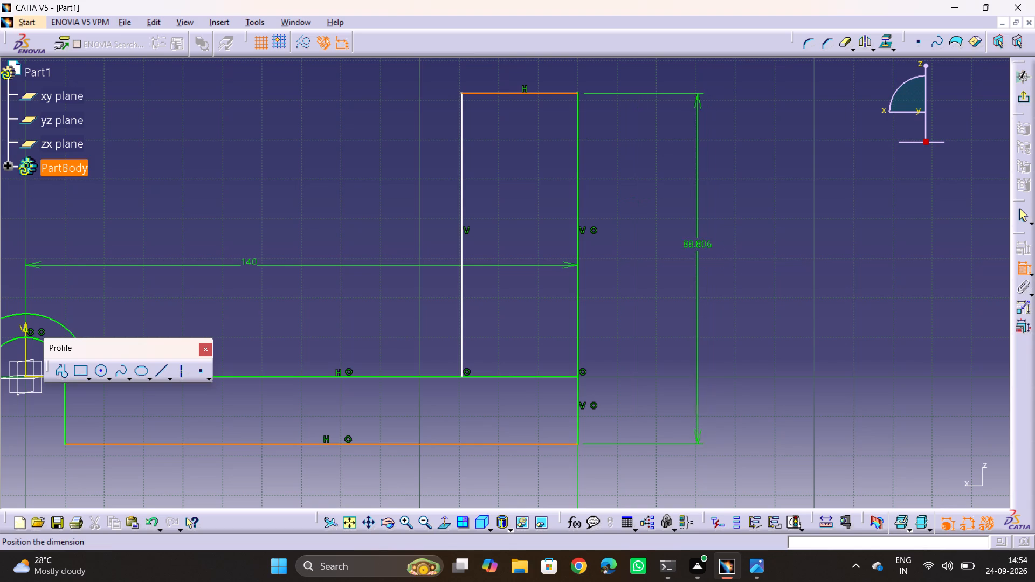
{"action": "left_click", "coordinate": [711, 254]}
{"action": "double_click", "coordinate": [718, 254]}
{"action": "key", "text": "alt+Tab"}
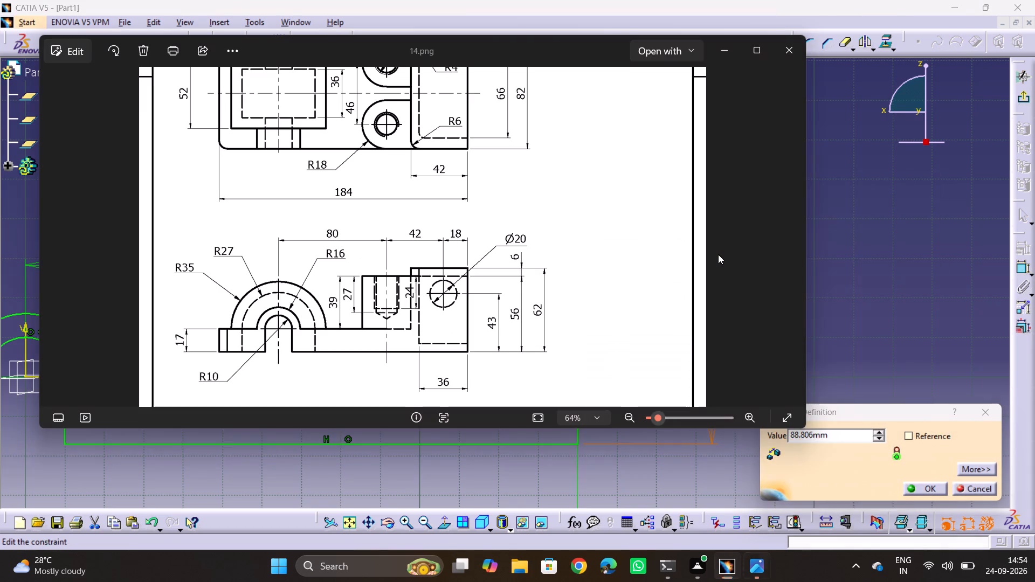
{"action": "key", "text": "alt+Tab"}
{"action": "type", "text": "62"}
{"action": "key", "text": "Return"}
{"action": "left_click", "coordinate": [912, 268]}
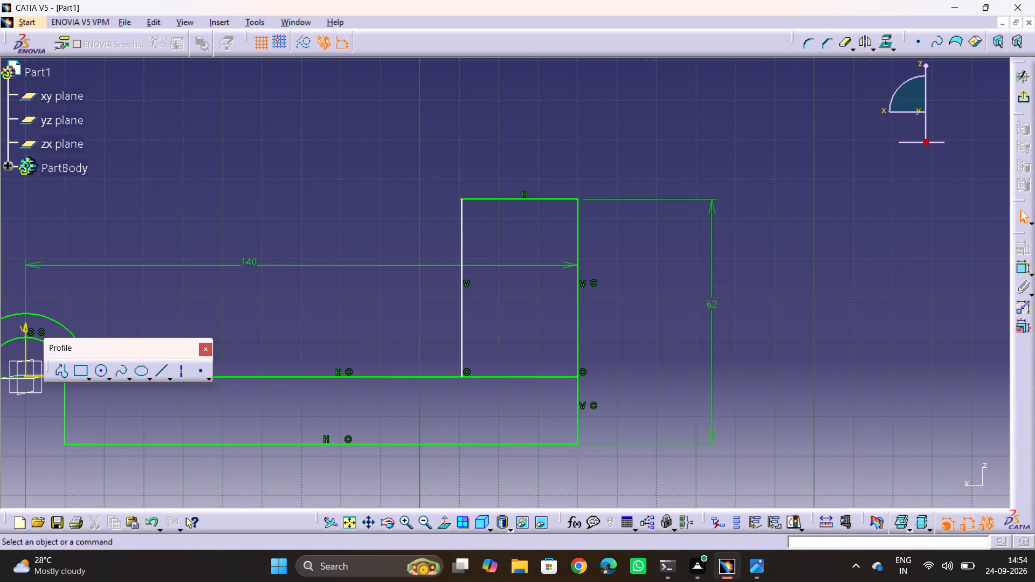
Dimension the upright's top edge and set its width to 40 mm.
{"action": "key", "text": "alt+Tab"}
{"action": "key", "text": "alt+Tab"}
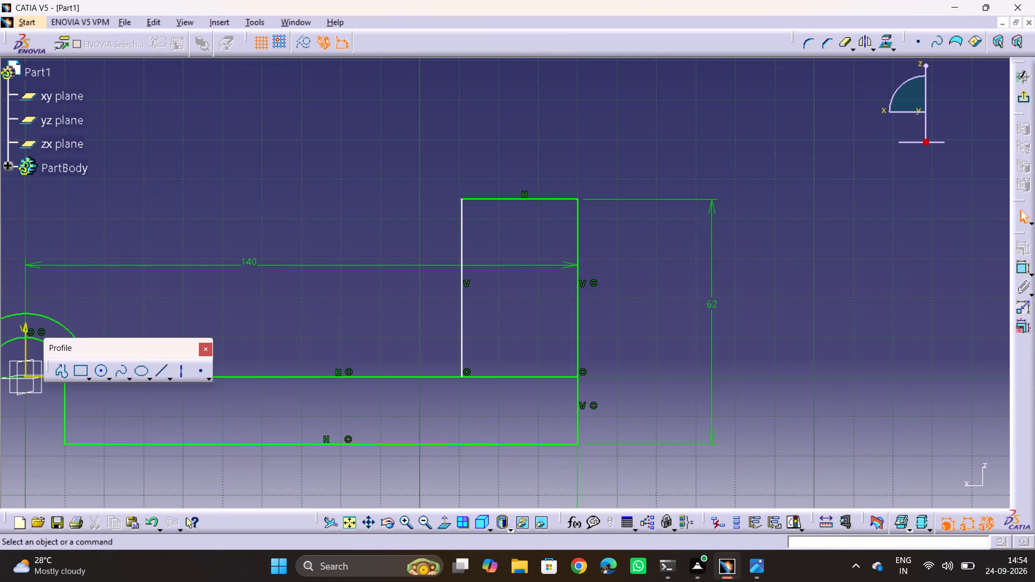
{"action": "left_click", "coordinate": [515, 198]}
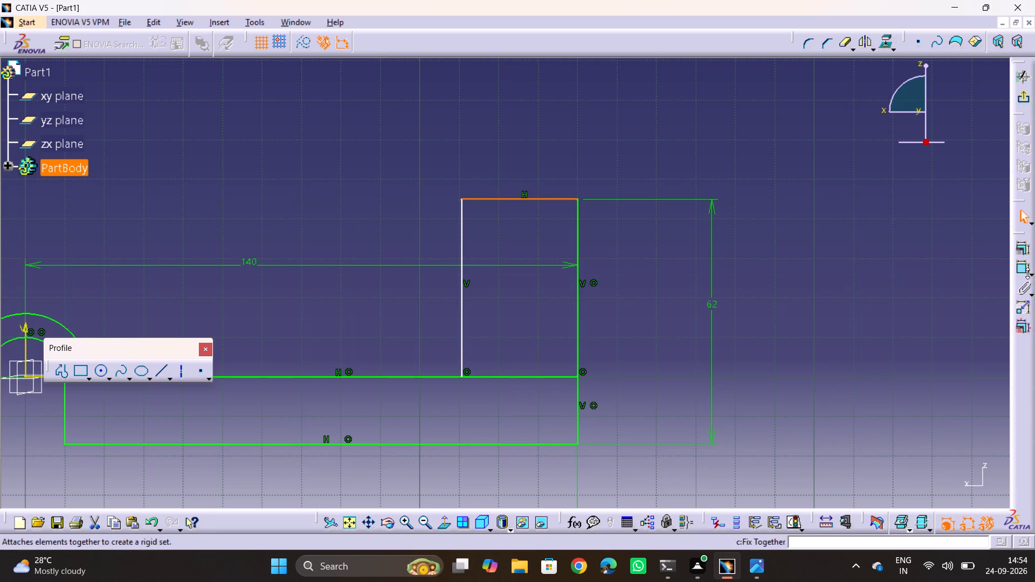
{"action": "left_click", "coordinate": [1026, 267]}
{"action": "left_click", "coordinate": [510, 150]}
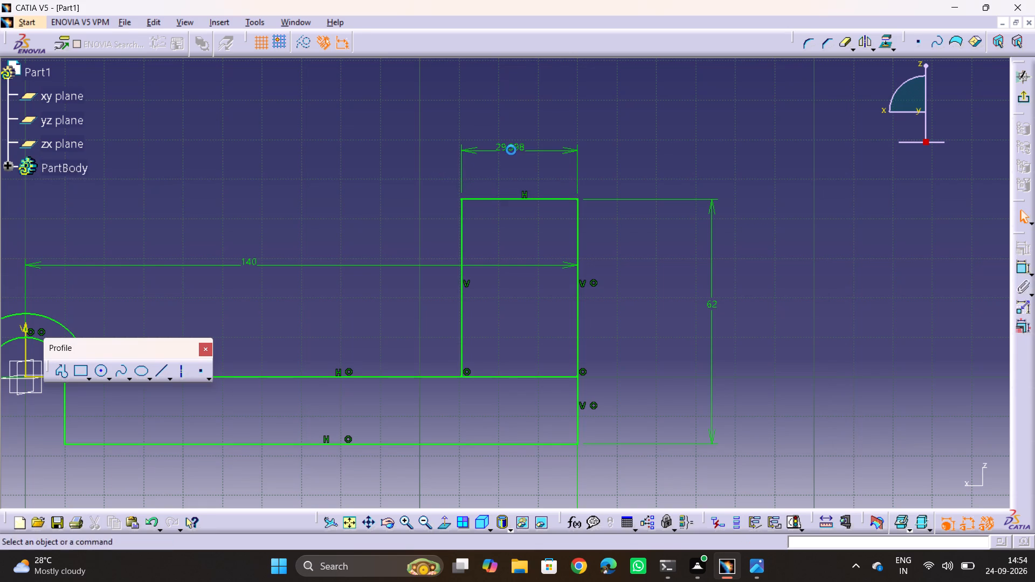
{"action": "double_click", "coordinate": [519, 148]}
{"action": "type", "text": "40"}
{"action": "key", "text": "Return"}
{"action": "left_click", "coordinate": [779, 103]}
Check drawing 14.png, then use Quick Trim to remove the base's top-edge segment inside the upright.
{"action": "key", "text": "alt+Tab"}
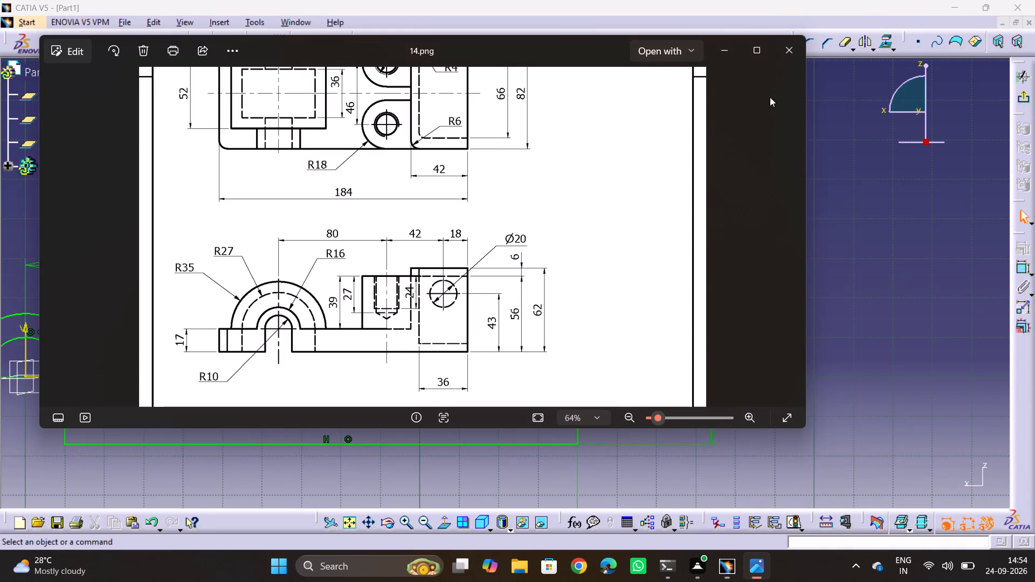
{"action": "key", "text": "alt+Tab"}
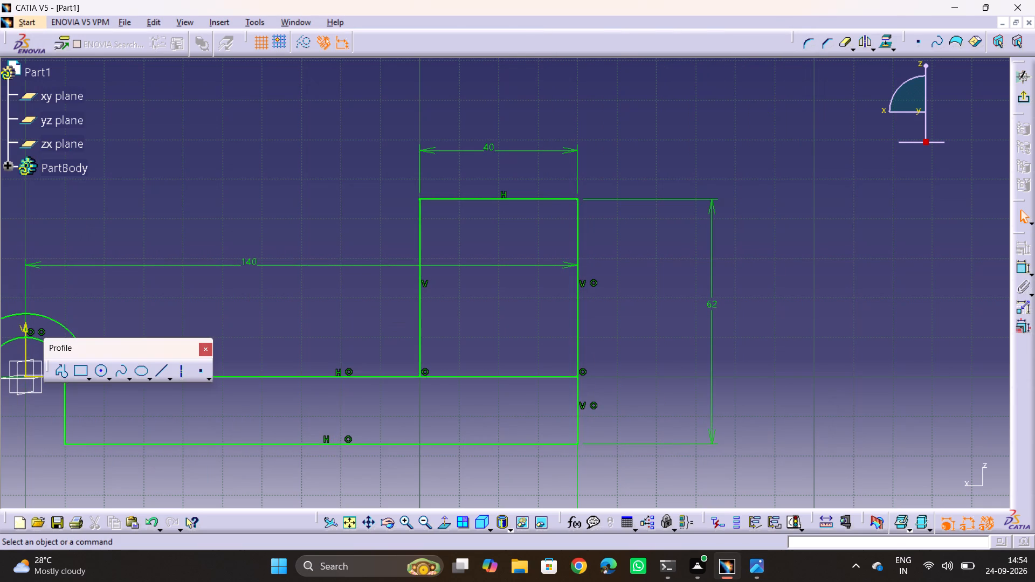
{"action": "left_click", "coordinate": [846, 42]}
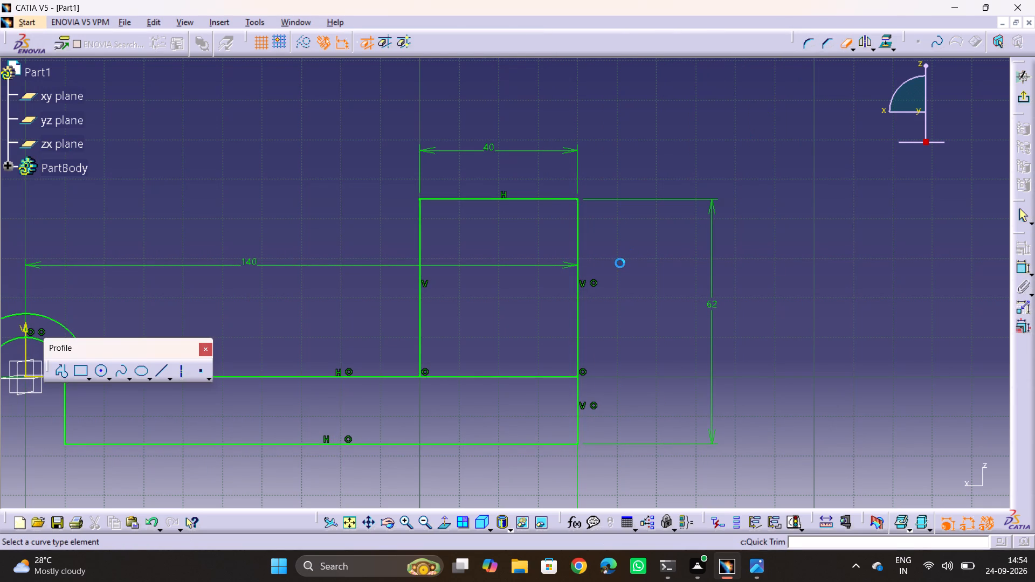
{"action": "left_click", "coordinate": [501, 369]}
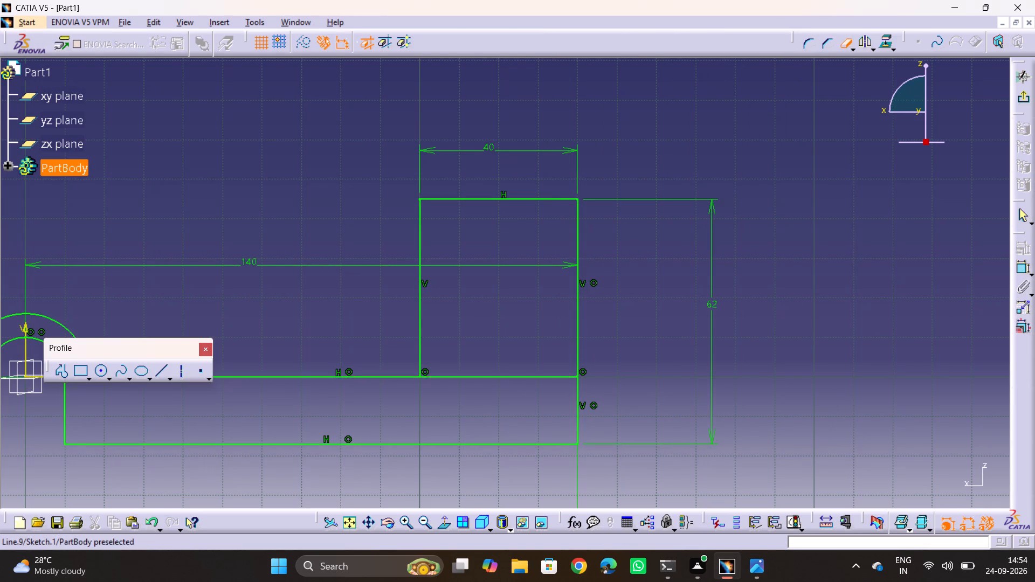
{"action": "left_click", "coordinate": [502, 378]}
{"action": "left_click", "coordinate": [509, 354]}
Check the plan view in 14.png, then exit the sketch and pad its profile 41 mm with mirrored extent.
{"action": "middle_click_drag", "start_coordinate": [507, 351], "coordinate": [675, 330]}
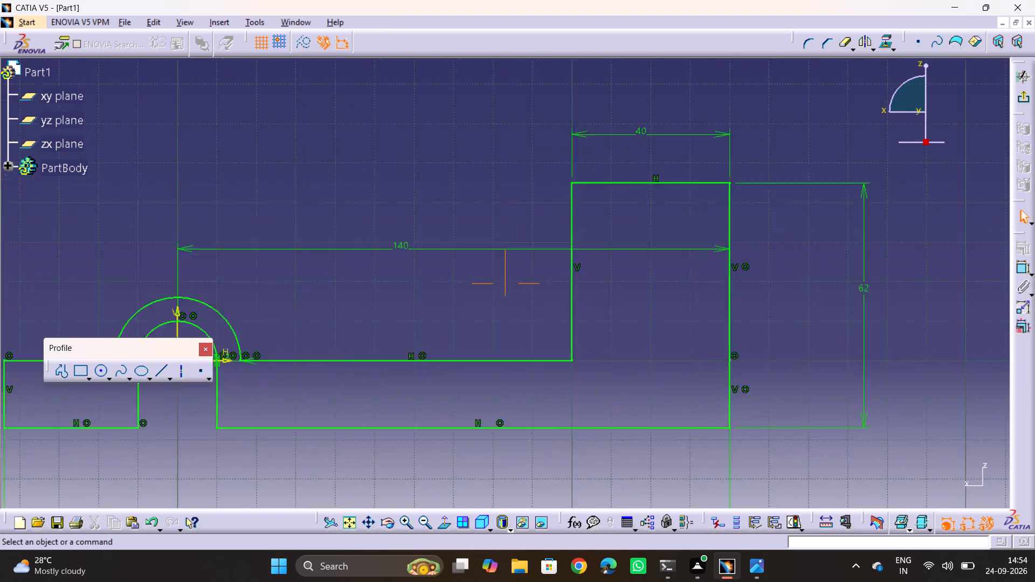
{"action": "middle_click_drag", "start_coordinate": [675, 330], "coordinate": [732, 315]}
{"action": "key", "text": "alt+Tab"}
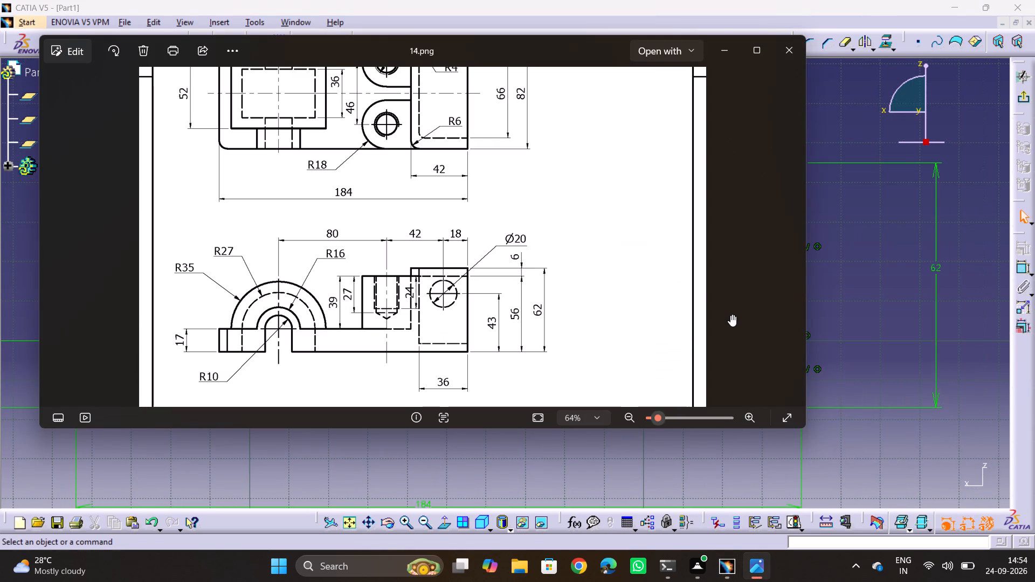
{"action": "middle_click_drag", "start_coordinate": [598, 246], "coordinate": [580, 293]}
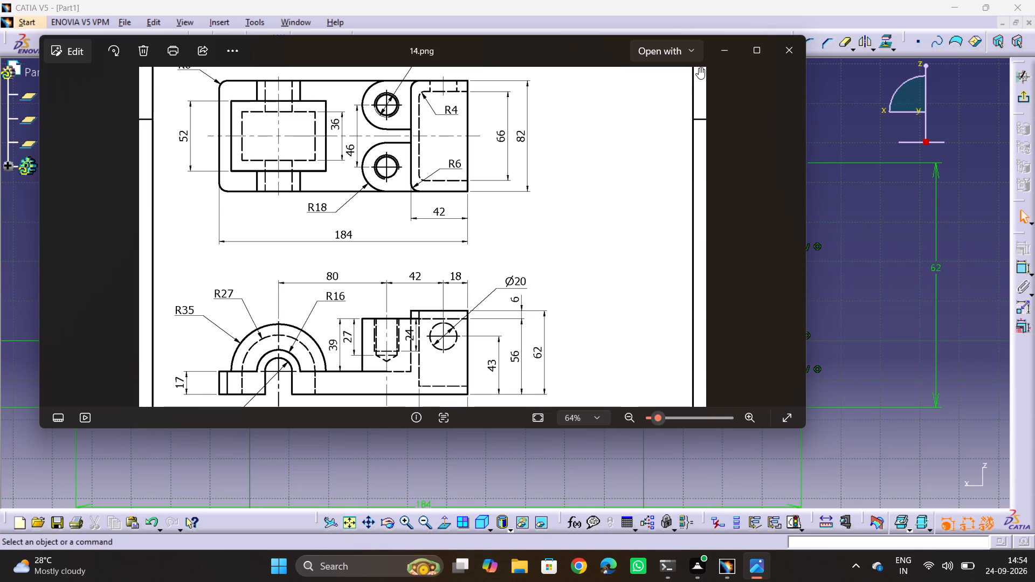
{"action": "left_click", "coordinate": [1026, 94]}
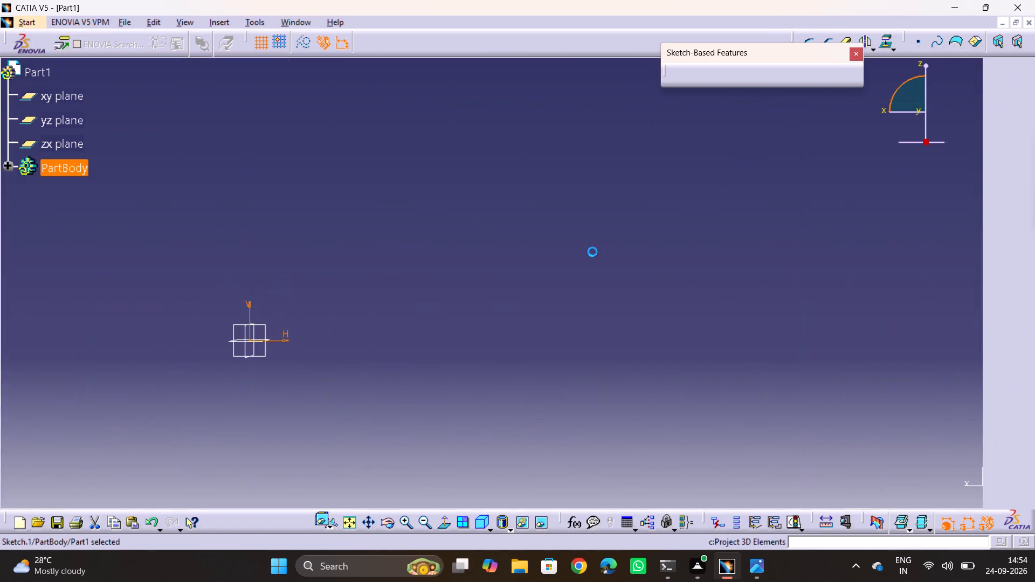
{"action": "middle_click_drag", "start_coordinate": [655, 349], "coordinate": [693, 283]}
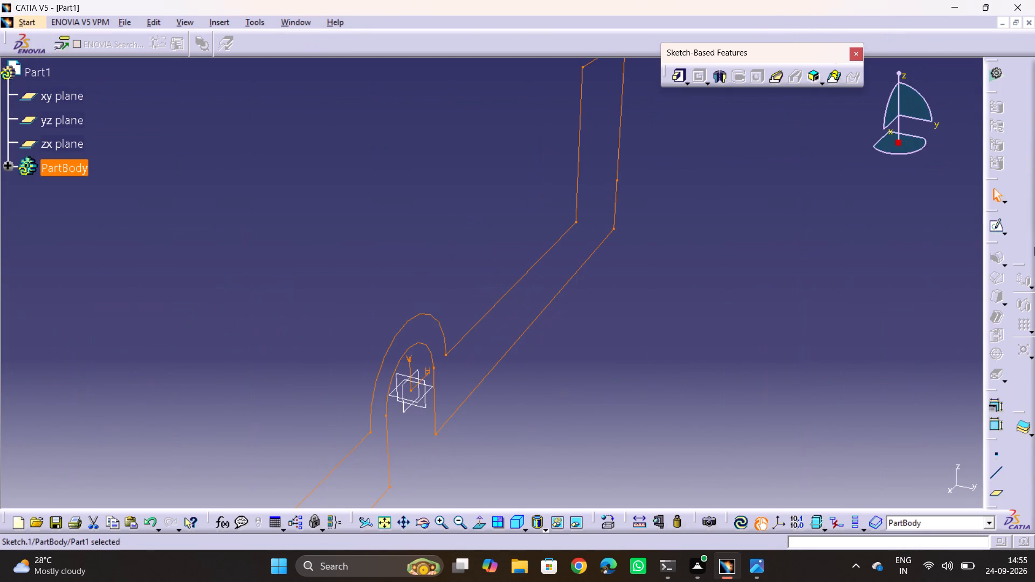
{"action": "middle_click_drag", "start_coordinate": [689, 236], "coordinate": [689, 276], "text": "ctrl"}
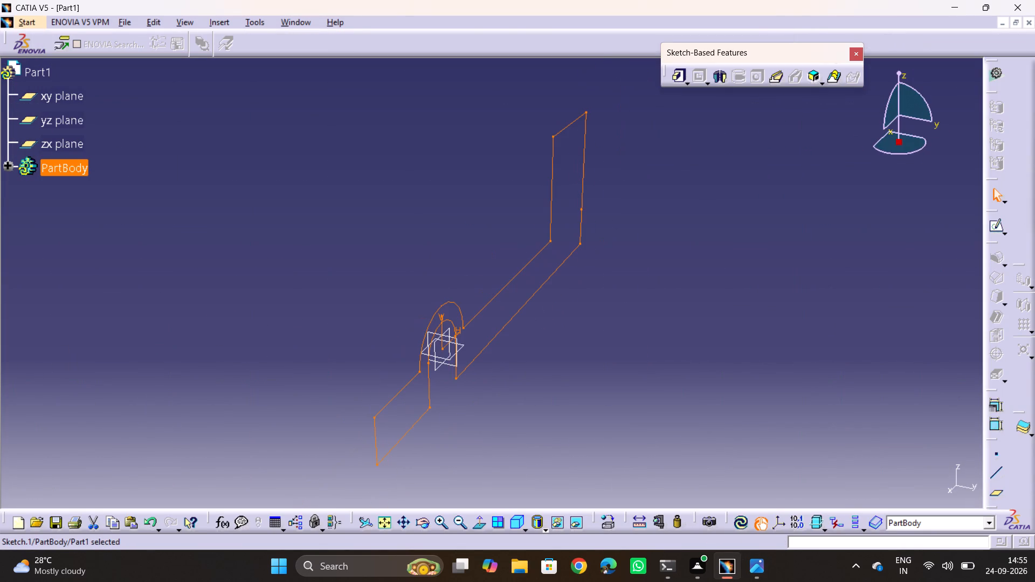
{"action": "left_click", "coordinate": [682, 78]}
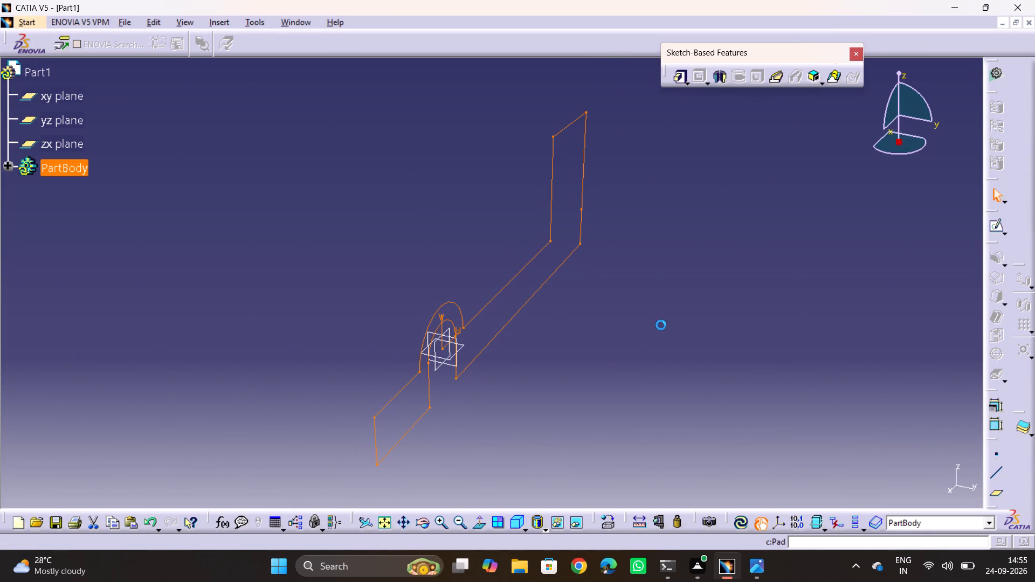
{"action": "key", "text": "alt+Tab"}
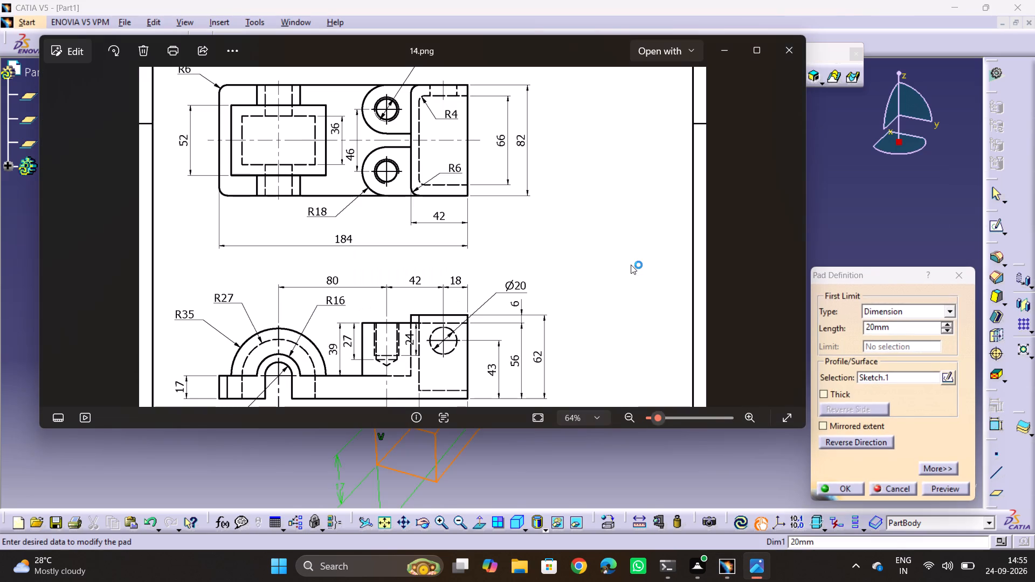
{"action": "key", "text": "alt+Tab"}
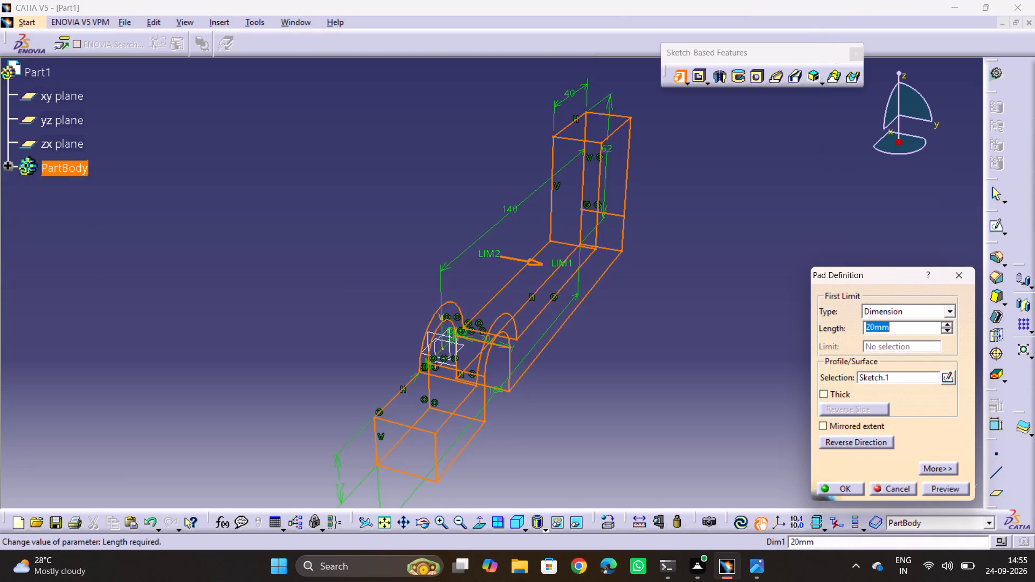
{"action": "type", "text": "41"}
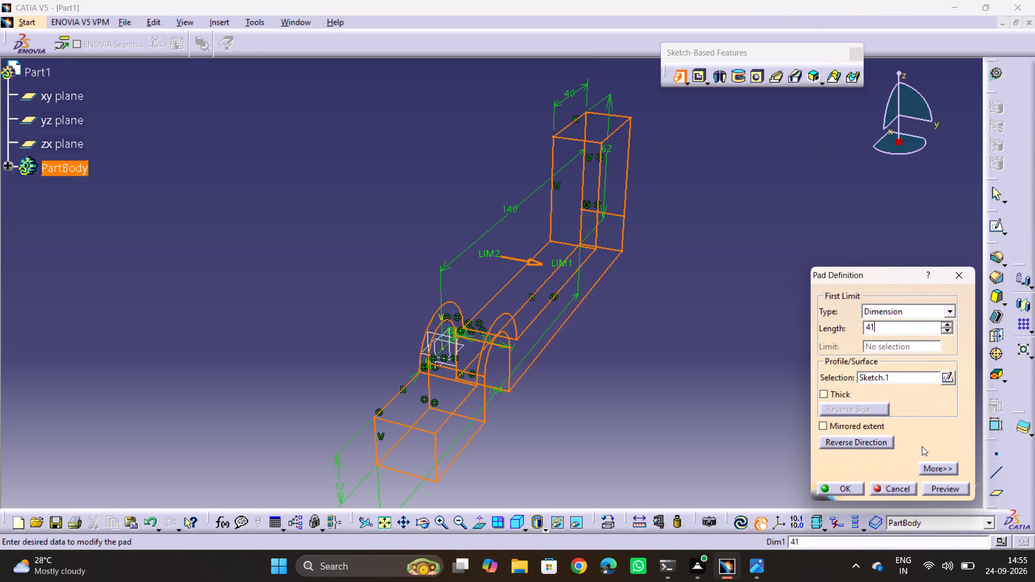
{"action": "left_click", "coordinate": [922, 446]}
{"action": "left_click", "coordinate": [825, 428]}
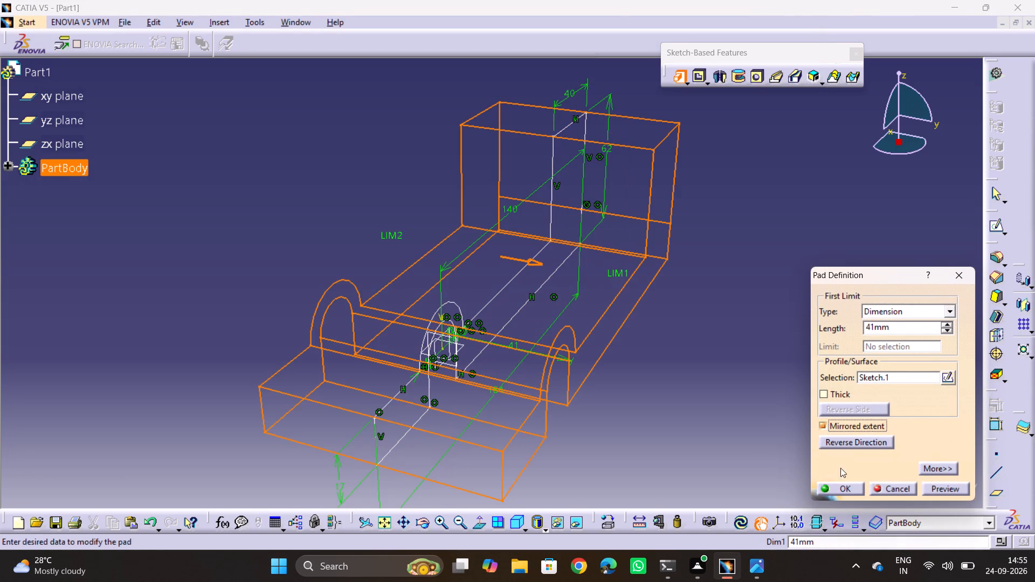
{"action": "left_click", "coordinate": [949, 491]}
{"action": "left_click", "coordinate": [843, 493]}
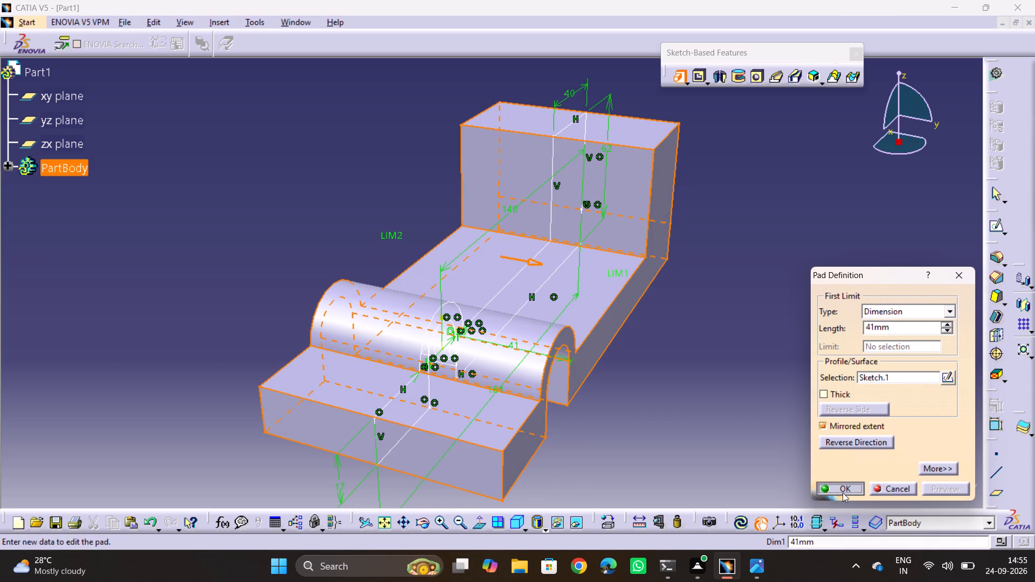
{"action": "left_click", "coordinate": [777, 389]}
Examine the padded bracket from several directions, including its underside and the upright's outer end face.
{"action": "middle_click_drag", "start_coordinate": [744, 364], "coordinate": [548, 213]}
{"action": "left_click_drag", "start_coordinate": [741, 364], "coordinate": [548, 213]}
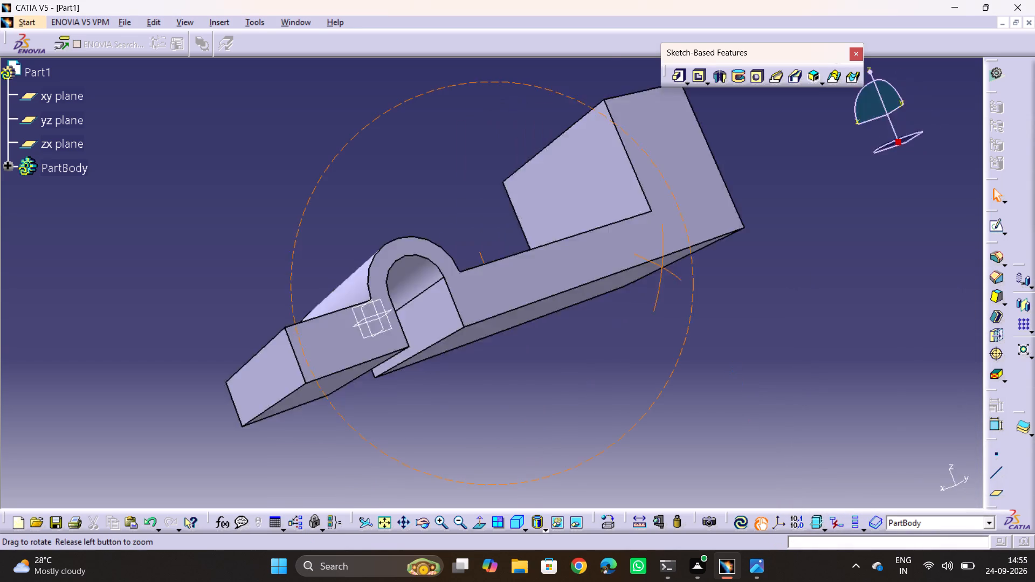
{"action": "middle_click_drag", "start_coordinate": [548, 213], "coordinate": [476, 533]}
{"action": "left_click_drag", "start_coordinate": [548, 213], "coordinate": [476, 533]}
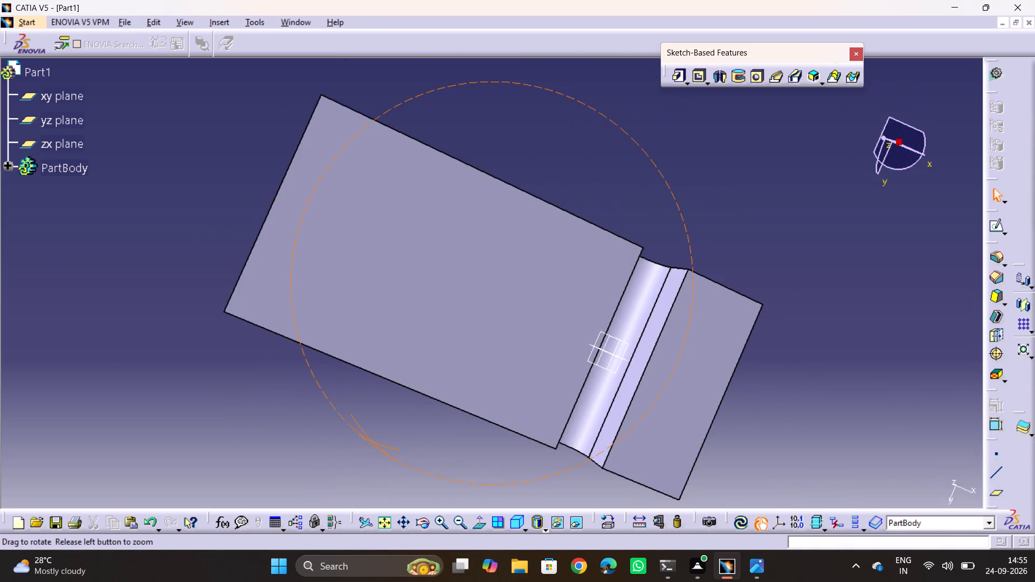
{"action": "left_click_drag", "start_coordinate": [476, 533], "coordinate": [707, 455]}
{"action": "middle_click_drag", "start_coordinate": [476, 533], "coordinate": [492, 371]}
{"action": "middle_click_drag", "start_coordinate": [692, 339], "coordinate": [254, 0]}
{"action": "left_click_drag", "start_coordinate": [692, 339], "coordinate": [255, 0]}
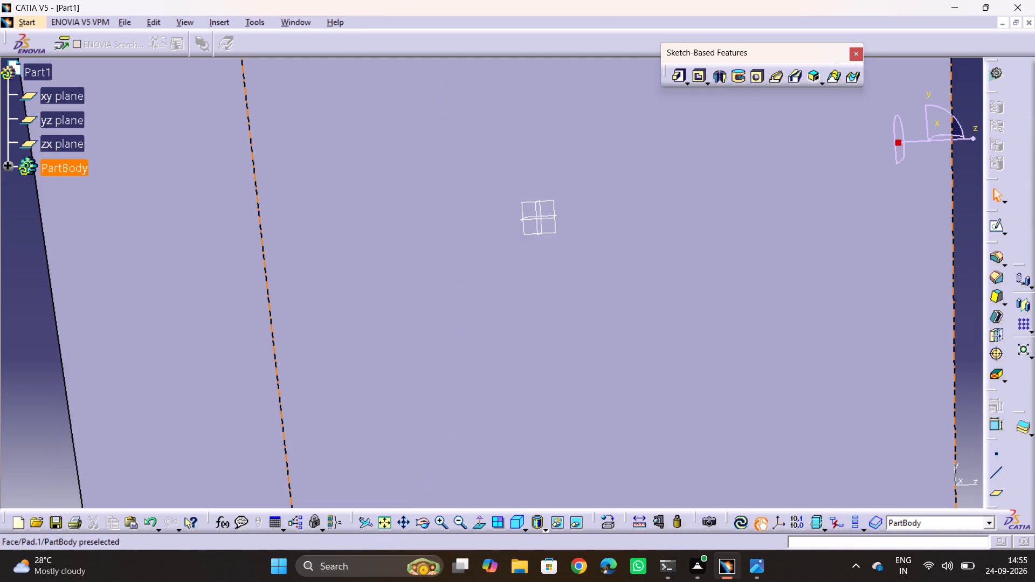
{"action": "middle_click_drag", "start_coordinate": [411, 66], "coordinate": [438, 215], "text": "ctrl"}
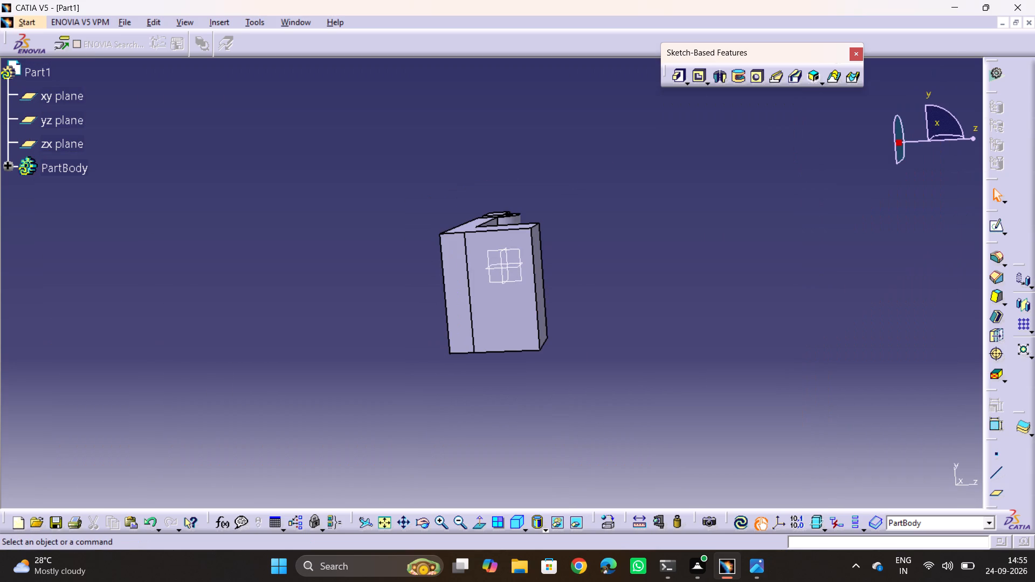
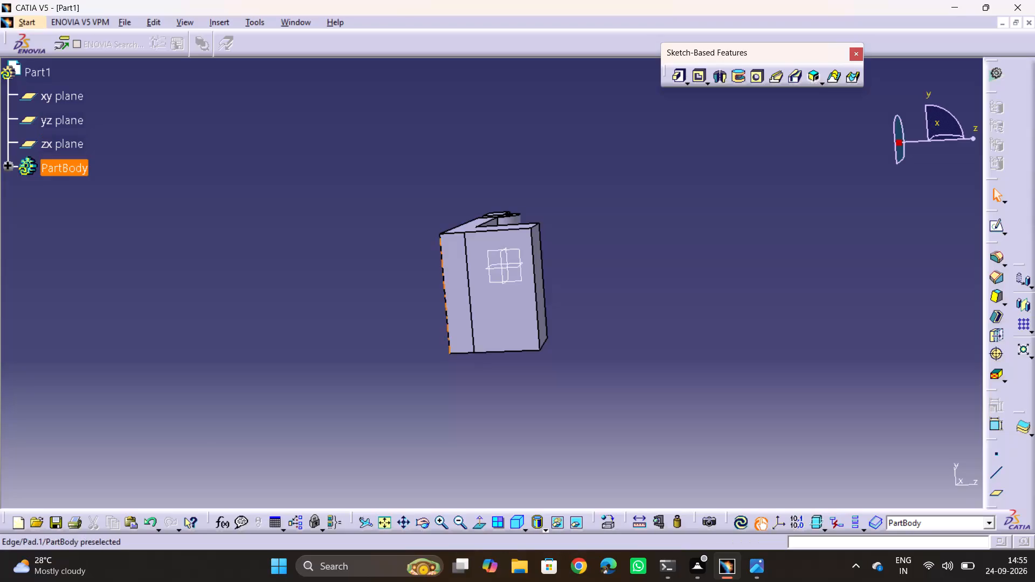
Check the plan and front views in drawing 14.png, then examine the padded bracket from several directions around the arch.
{"action": "key", "text": "alt+Tab"}
{"action": "middle_click_drag", "start_coordinate": [377, 139], "coordinate": [425, 141]}
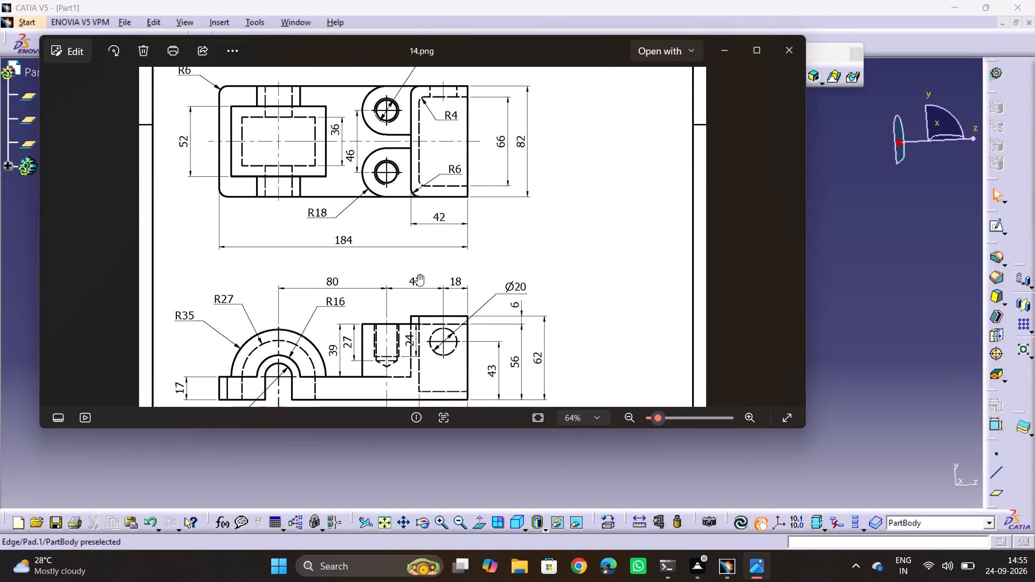
{"action": "middle_click_drag", "start_coordinate": [421, 319], "coordinate": [416, 260]}
{"action": "key", "text": "alt+Tab"}
{"action": "middle_click_drag", "start_coordinate": [591, 374], "coordinate": [481, 163]}
{"action": "left_click_drag", "start_coordinate": [591, 374], "coordinate": [481, 163]}
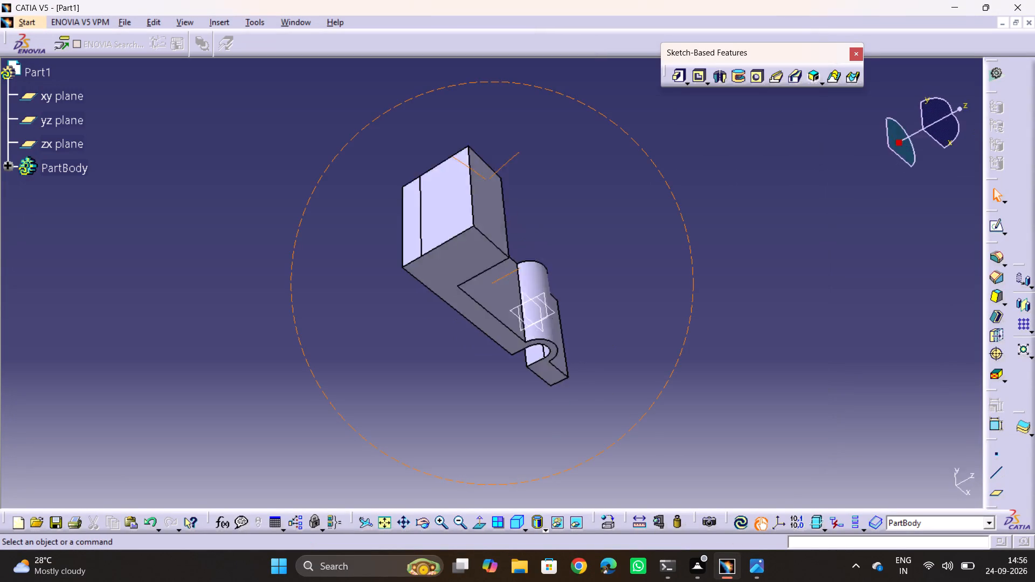
{"action": "left_click_drag", "start_coordinate": [481, 163], "coordinate": [310, 48]}
{"action": "middle_click_drag", "start_coordinate": [481, 163], "coordinate": [114, 238]}
{"action": "left_click_drag", "start_coordinate": [309, 48], "coordinate": [327, 70]}
{"action": "left_click_drag", "start_coordinate": [340, 83], "coordinate": [382, 127]}
{"action": "left_click_drag", "start_coordinate": [457, 165], "coordinate": [465, 165]}
{"action": "left_click_drag", "start_coordinate": [493, 162], "coordinate": [534, 158]}
{"action": "double_click", "coordinate": [535, 158]}
{"action": "left_click_drag", "start_coordinate": [526, 149], "coordinate": [184, 220]}
{"action": "left_click_drag", "start_coordinate": [161, 227], "coordinate": [116, 238]}
{"action": "left_click", "coordinate": [116, 238]}
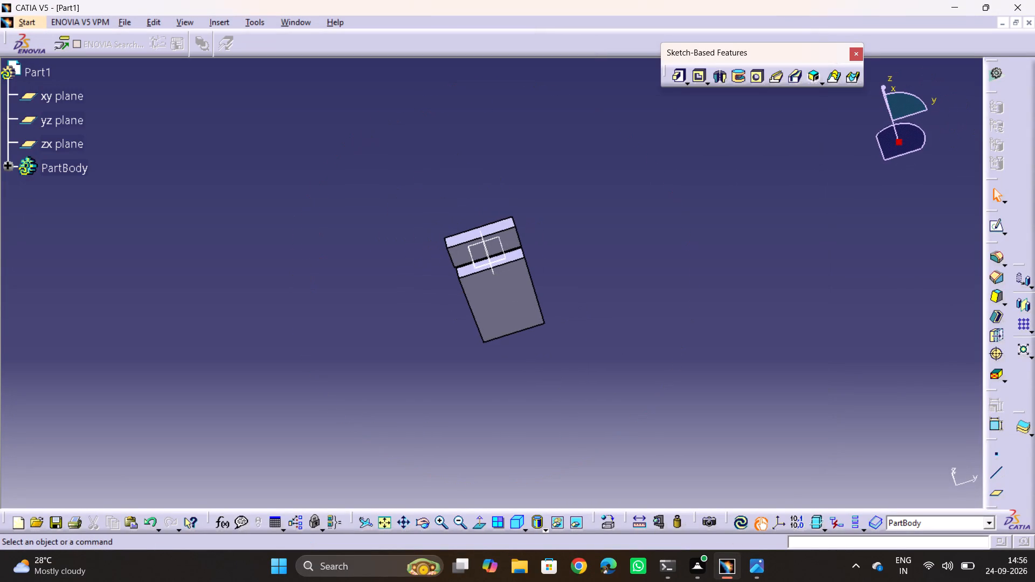
{"action": "middle_click_drag", "start_coordinate": [570, 155], "coordinate": [368, 359]}
{"action": "scroll", "coordinate": [568, 156], "scroll_direction": "down", "scroll_amount": 1}
{"action": "left_click_drag", "start_coordinate": [568, 156], "coordinate": [368, 359]}
{"action": "scroll", "coordinate": [368, 359], "scroll_direction": "up", "scroll_amount": 1}
{"action": "middle_click_drag", "start_coordinate": [500, 300], "coordinate": [498, 143], "text": "ctrl"}
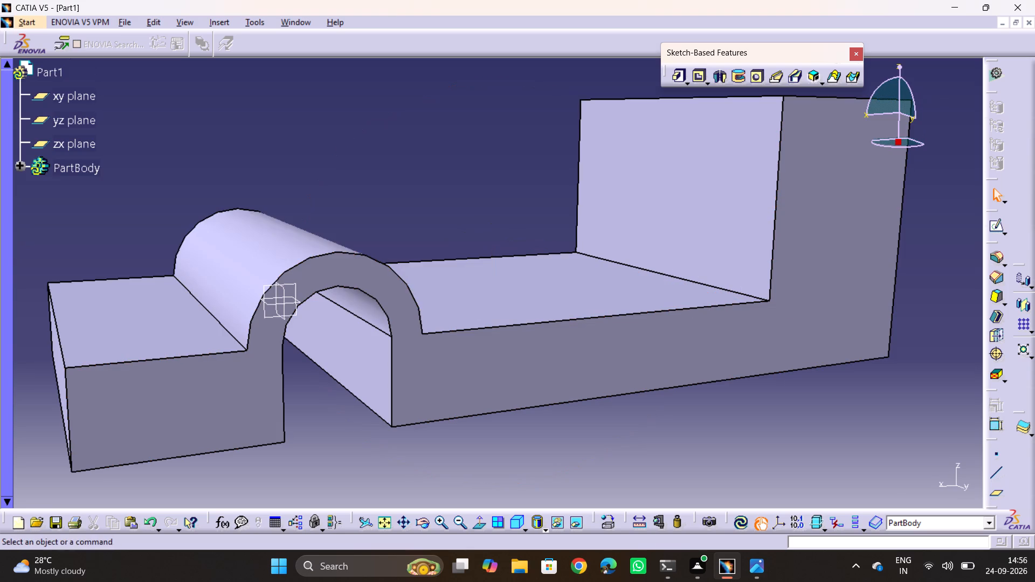
Open a new sketch on the zx plane.
{"action": "left_click", "coordinate": [296, 283]}
{"action": "left_click", "coordinate": [998, 230]}
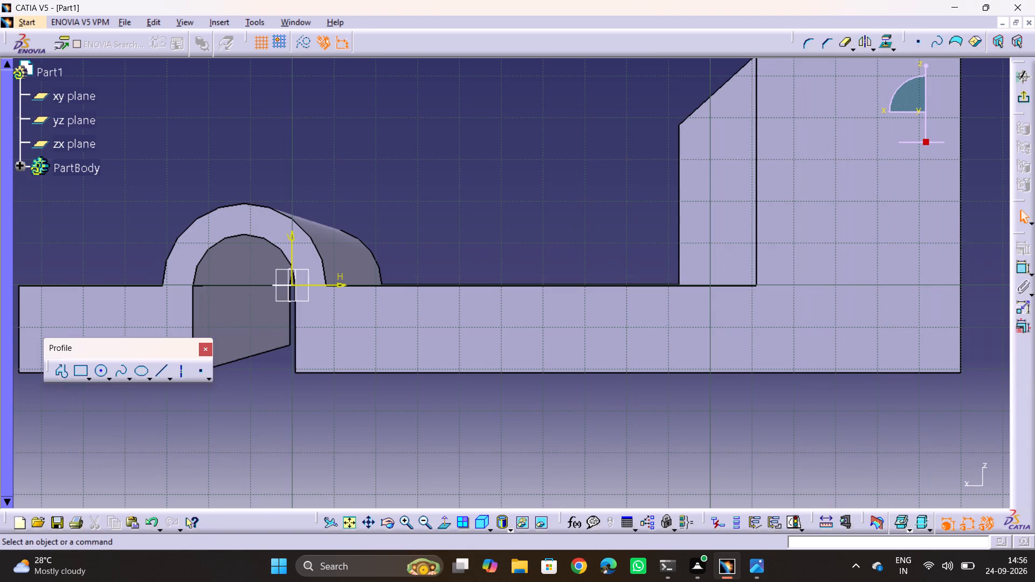
Examine the bracket against the sketch plane from several directions, including the top, isometric and sketch-normal views.
{"action": "middle_click_drag", "start_coordinate": [476, 248], "coordinate": [669, 308]}
{"action": "middle_click_drag", "start_coordinate": [669, 308], "coordinate": [629, 254]}
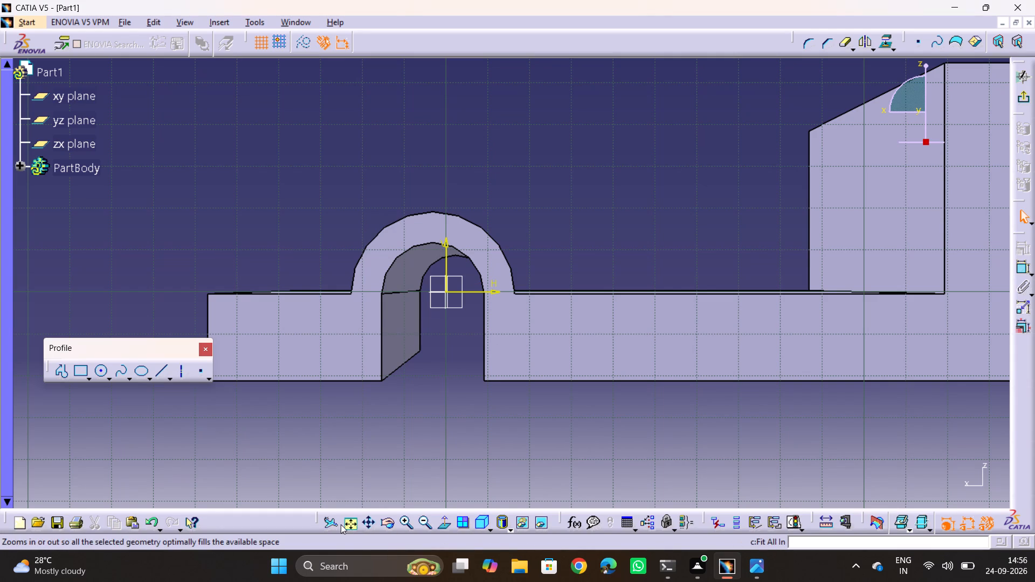
{"action": "middle_click_drag", "start_coordinate": [466, 356], "coordinate": [469, 442], "text": "ctrl"}
{"action": "middle_click_drag", "start_coordinate": [412, 297], "coordinate": [408, 297]}
{"action": "left_click_drag", "start_coordinate": [408, 297], "coordinate": [37, 372]}
{"action": "middle_click_drag", "start_coordinate": [408, 297], "coordinate": [37, 372]}
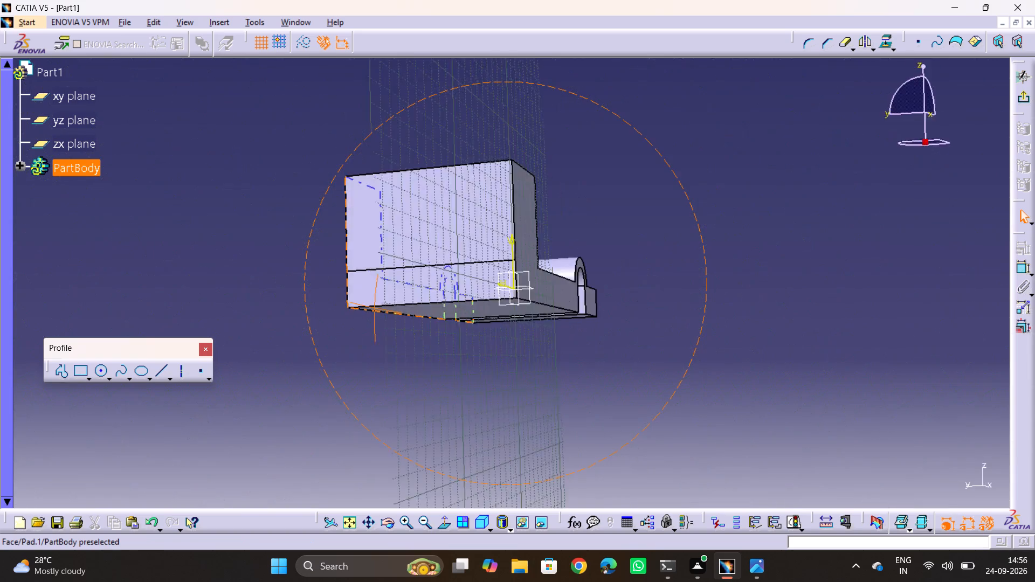
{"action": "left_click_drag", "start_coordinate": [37, 372], "coordinate": [319, 404]}
{"action": "middle_click_drag", "start_coordinate": [37, 372], "coordinate": [319, 404]}
{"action": "left_click", "coordinate": [908, 135]}
{"action": "left_click", "coordinate": [909, 143]}
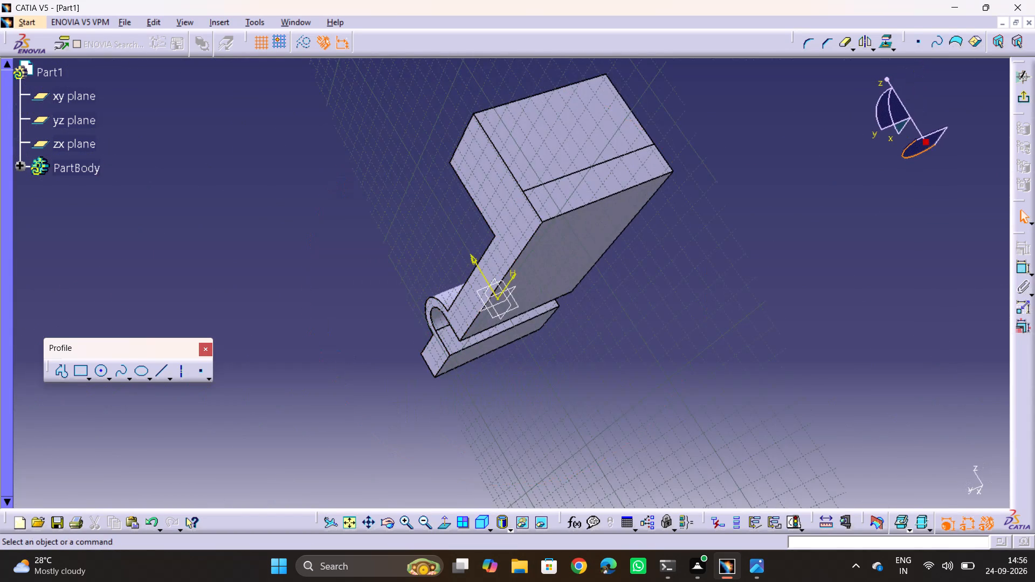
{"action": "left_click", "coordinate": [848, 226]}
{"action": "left_click", "coordinate": [469, 525]}
{"action": "left_click", "coordinate": [469, 525]}
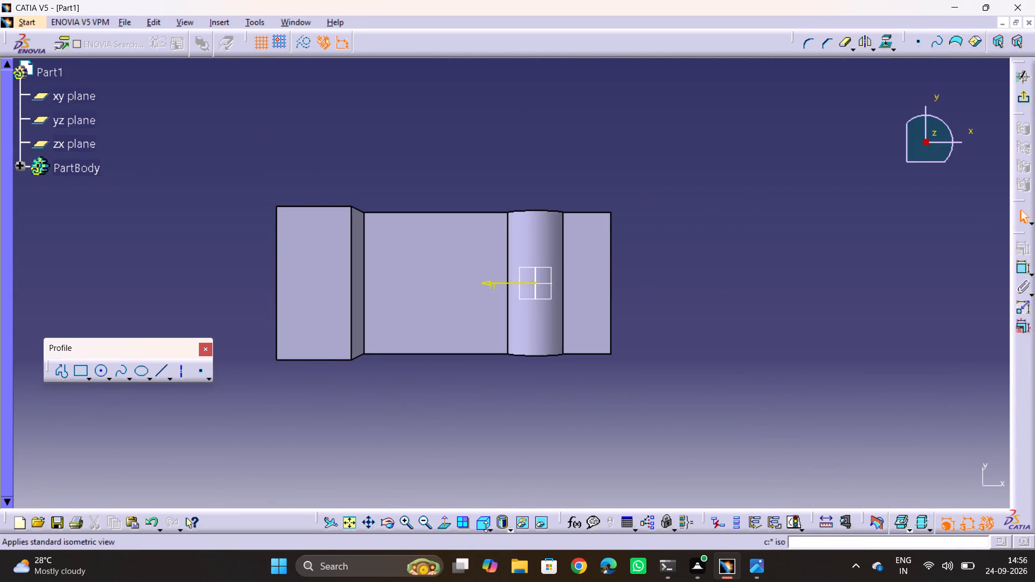
{"action": "left_click", "coordinate": [483, 519]}
{"action": "left_click", "coordinate": [483, 519]}
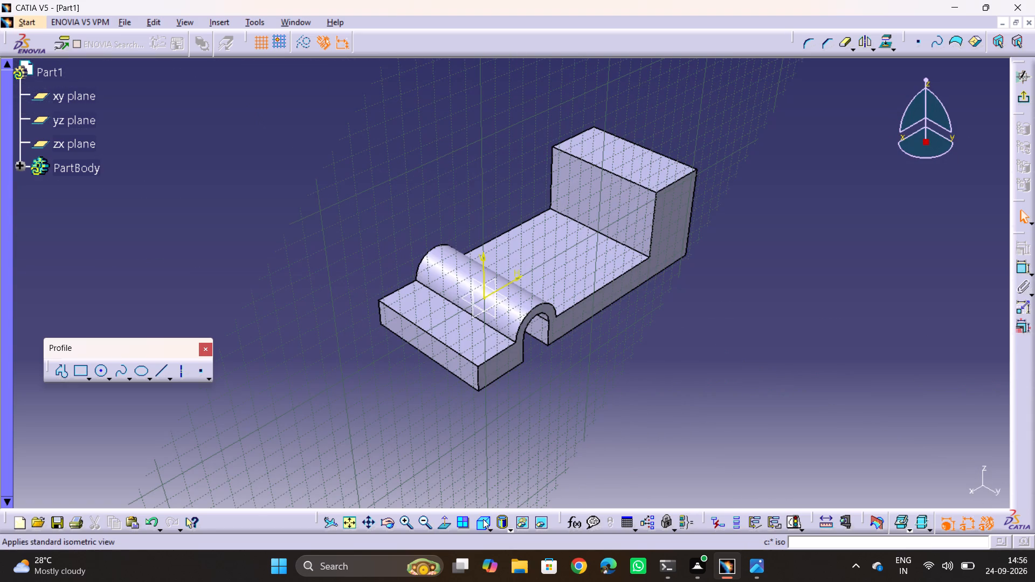
{"action": "left_click", "coordinate": [357, 525]}
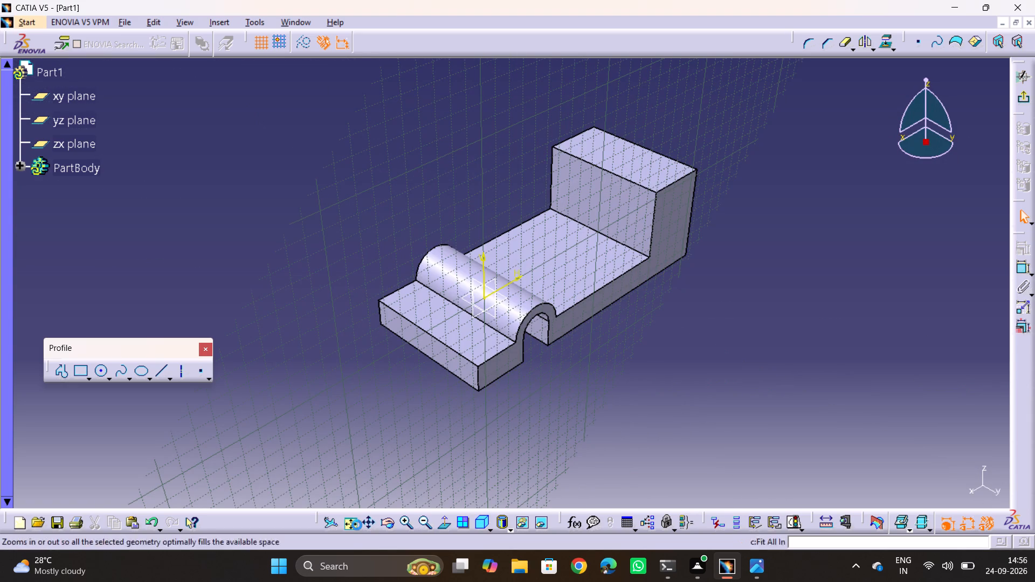
{"action": "left_click", "coordinate": [445, 528]}
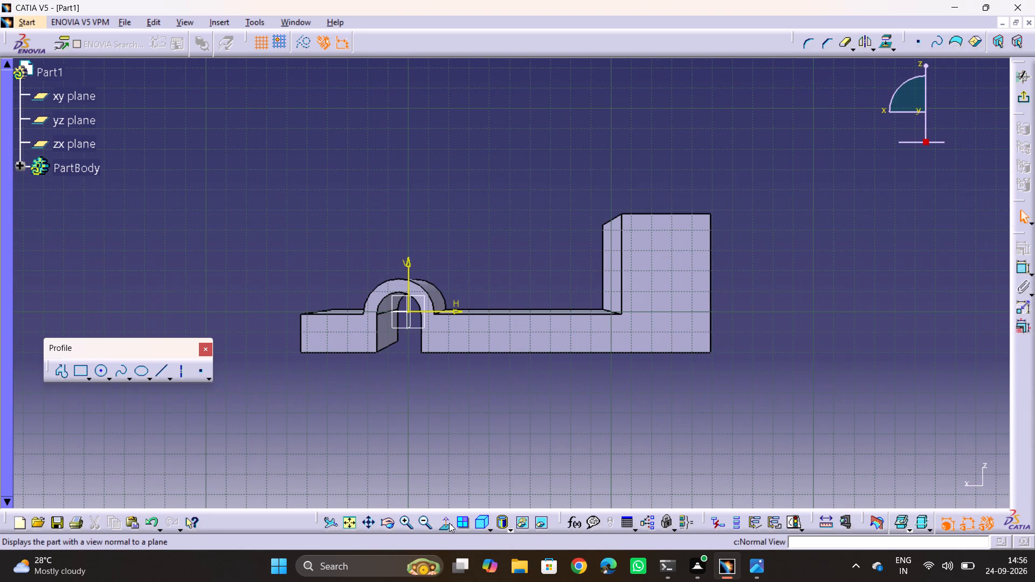
{"action": "middle_click_drag", "start_coordinate": [506, 425], "coordinate": [621, 455]}
{"action": "middle_click_drag", "start_coordinate": [586, 419], "coordinate": [638, 299], "text": "ctrl"}
{"action": "middle_click_drag", "start_coordinate": [633, 340], "coordinate": [618, 270]}
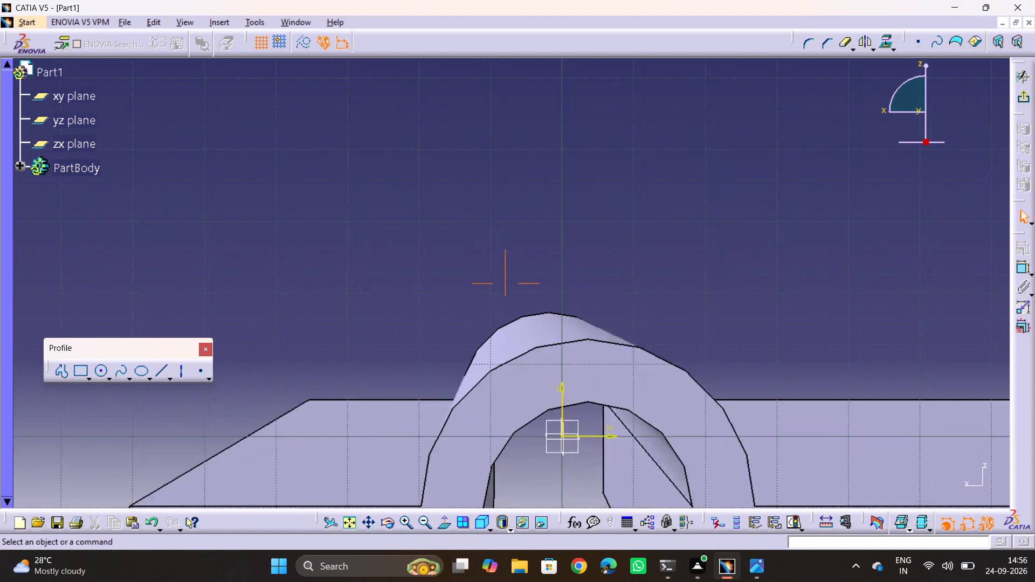
{"action": "middle_click_drag", "start_coordinate": [618, 270], "coordinate": [519, 127]}
{"action": "middle_click_drag", "start_coordinate": [526, 162], "coordinate": [539, 213], "text": "ctrl"}
{"action": "middle_click_drag", "start_coordinate": [548, 244], "coordinate": [536, 329]}
{"action": "left_click_drag", "start_coordinate": [548, 244], "coordinate": [554, 325]}
Study the plan and front view dimensions of the arch in 14.png, then view the bracket's arch normal to the sketch plane.
{"action": "key", "text": "alt+Tab"}
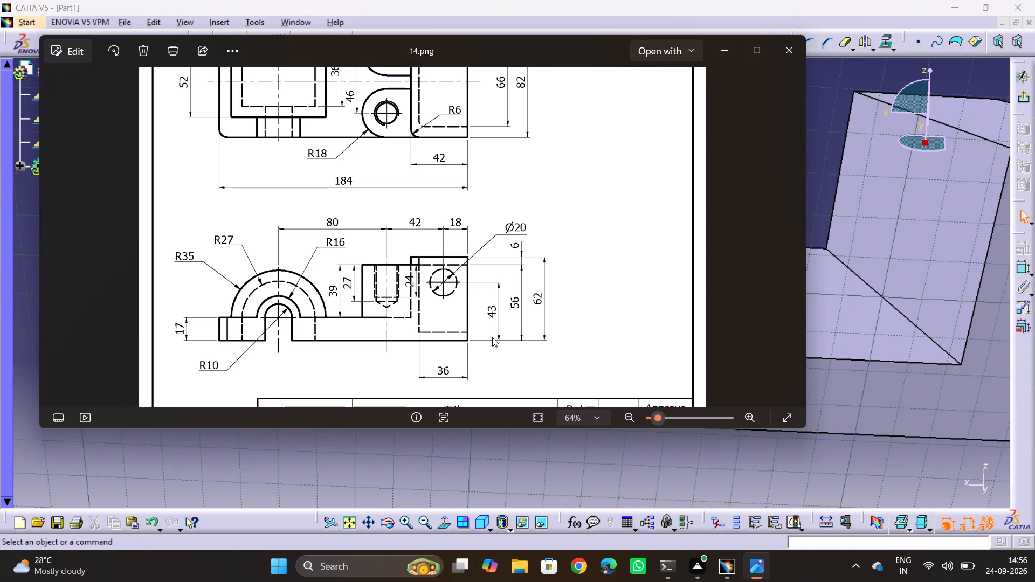
{"action": "middle_click_drag", "start_coordinate": [599, 240], "coordinate": [624, 415]}
{"action": "middle_click_drag", "start_coordinate": [609, 252], "coordinate": [583, 176]}
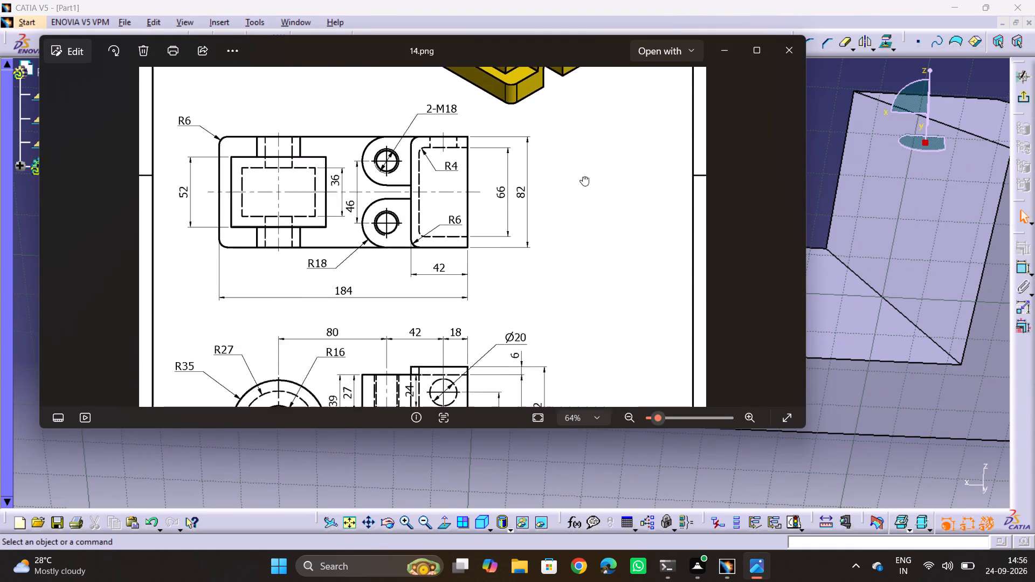
{"action": "middle_click_drag", "start_coordinate": [583, 176], "coordinate": [585, 136]}
{"action": "middle_click_drag", "start_coordinate": [506, 180], "coordinate": [515, 146]}
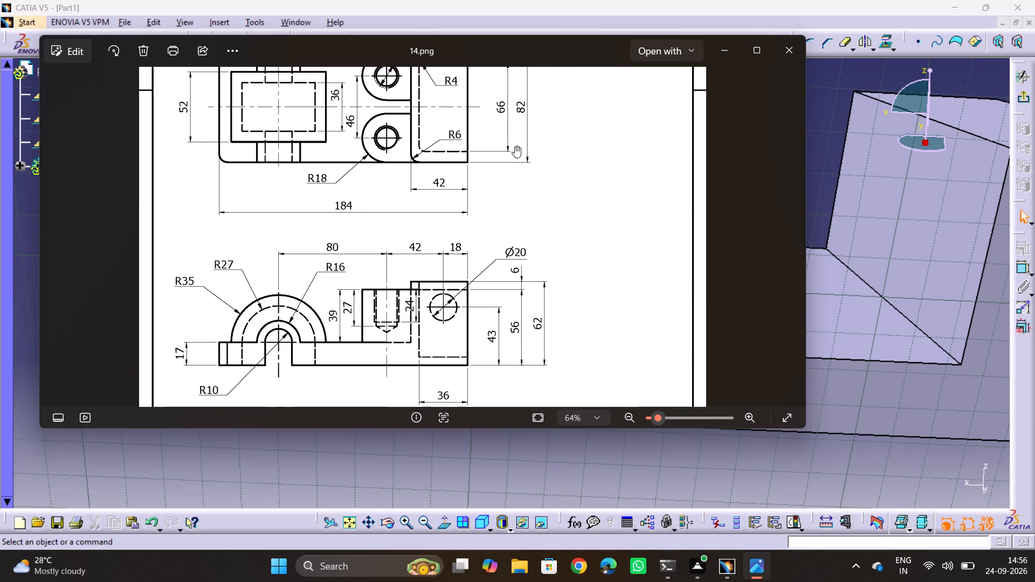
{"action": "key", "text": "alt+Tab"}
{"action": "middle_click_drag", "start_coordinate": [514, 325], "coordinate": [536, 235]}
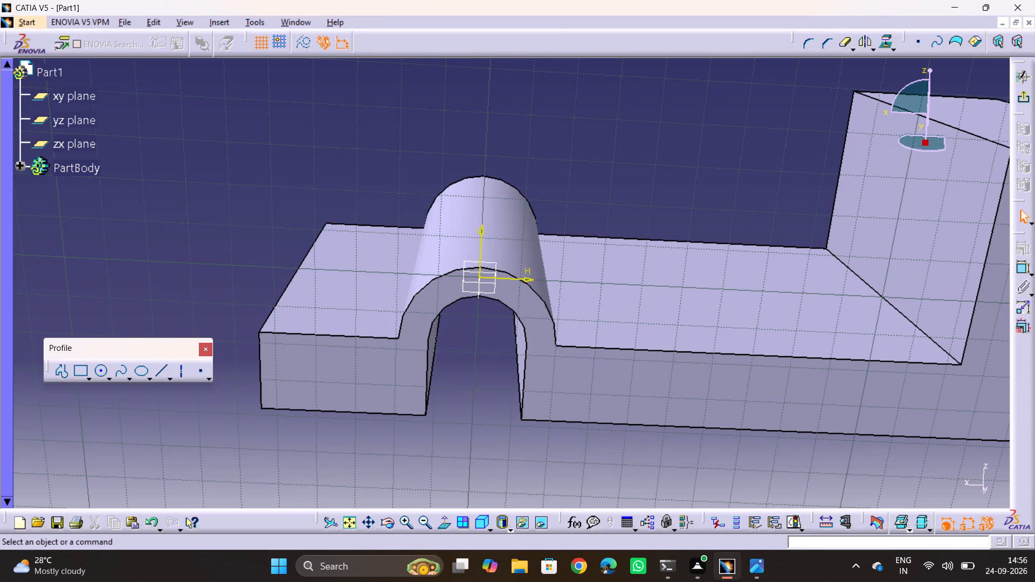
{"action": "middle_click_drag", "start_coordinate": [536, 235], "coordinate": [529, 147]}
{"action": "middle_click_drag", "start_coordinate": [473, 308], "coordinate": [528, 417]}
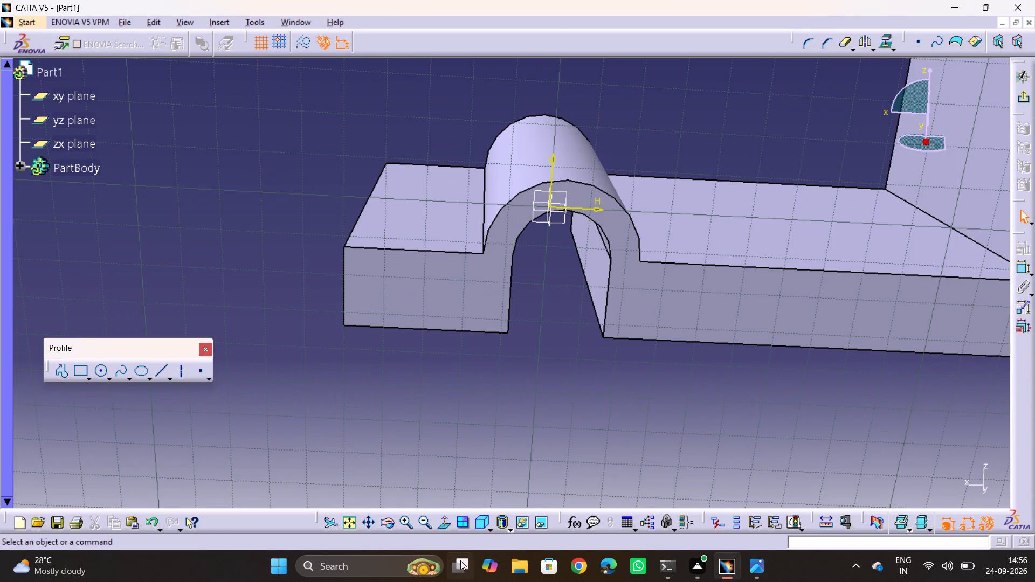
{"action": "left_click", "coordinate": [489, 529]}
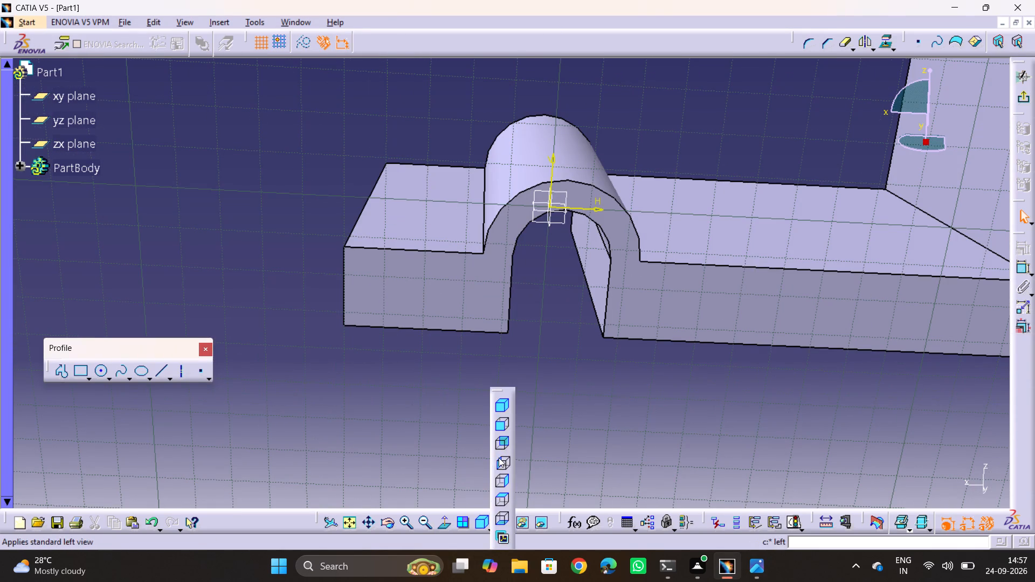
{"action": "left_click", "coordinate": [499, 458]}
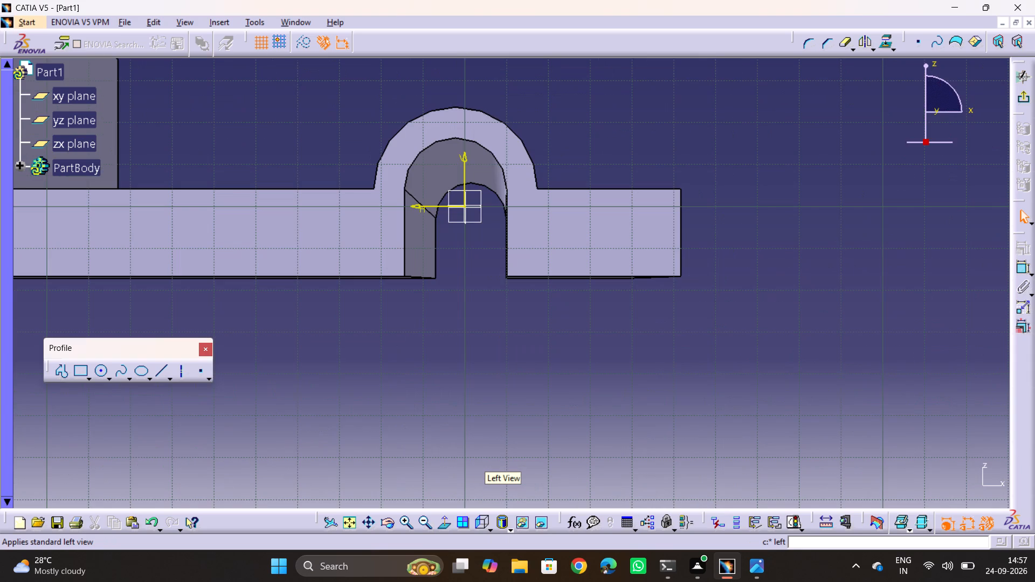
{"action": "middle_click_drag", "start_coordinate": [512, 365], "coordinate": [550, 460]}
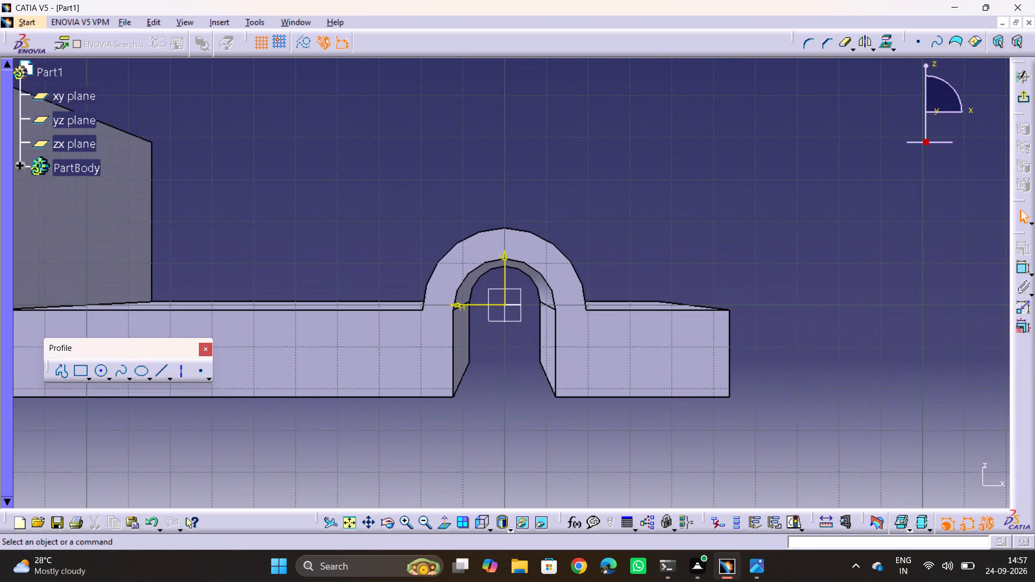
{"action": "left_click", "coordinate": [439, 520]}
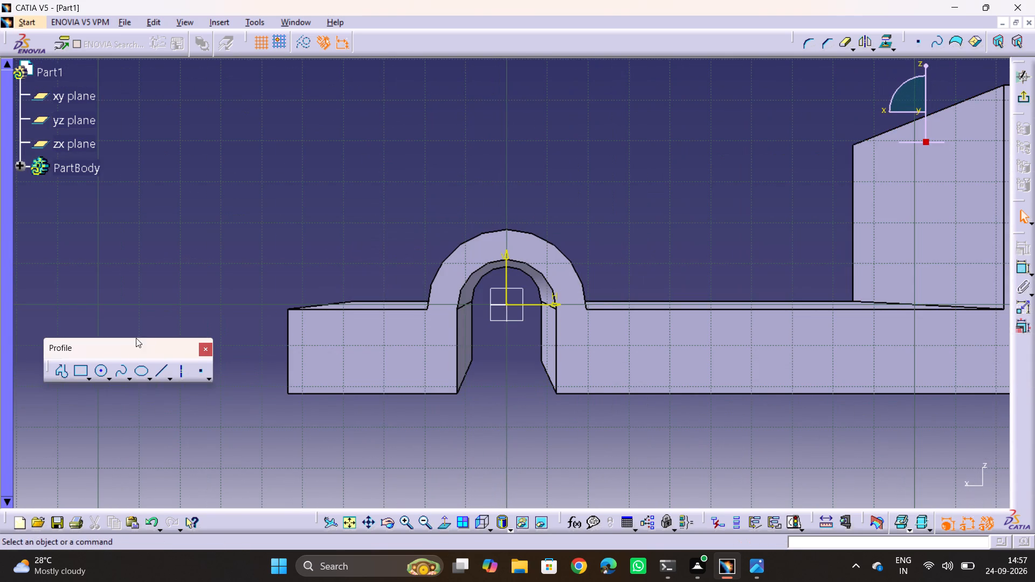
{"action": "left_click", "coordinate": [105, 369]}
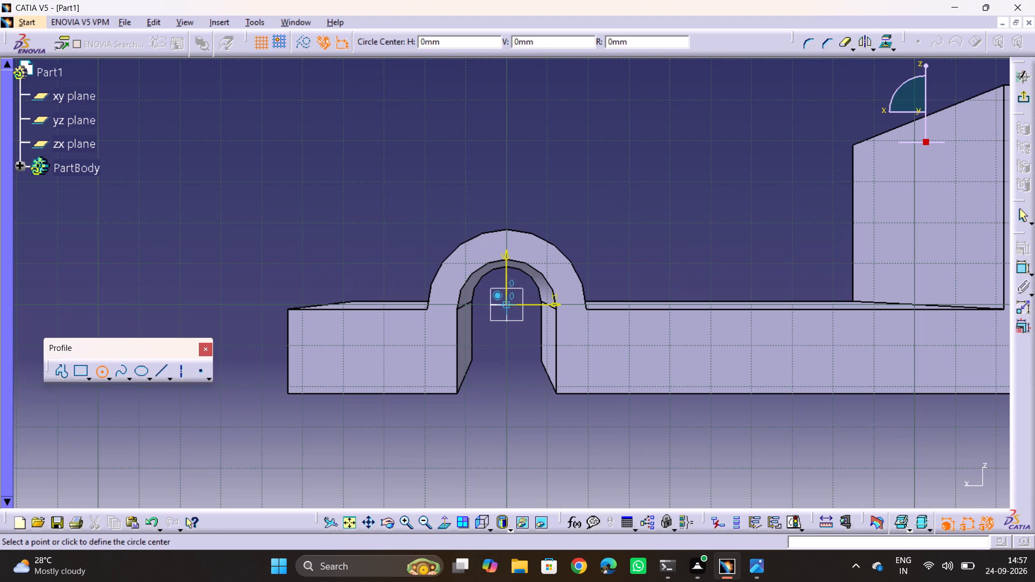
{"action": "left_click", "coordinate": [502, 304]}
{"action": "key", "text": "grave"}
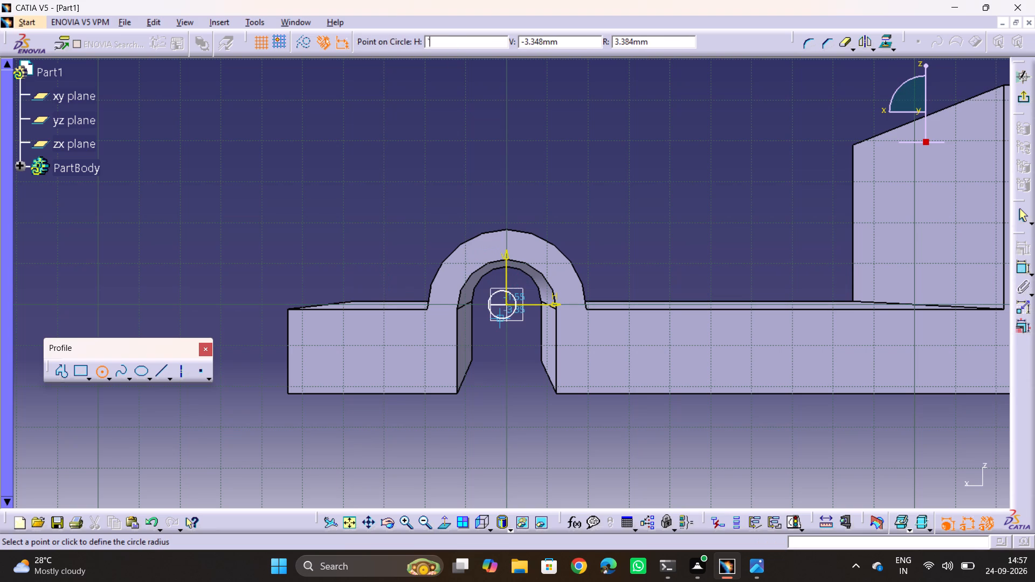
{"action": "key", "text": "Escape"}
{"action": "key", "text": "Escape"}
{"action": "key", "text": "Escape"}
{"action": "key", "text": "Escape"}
Draw a circle centred on the sketch origin around the arch and constrain its diameter to 70 mm.
{"action": "left_click", "coordinate": [105, 372]}
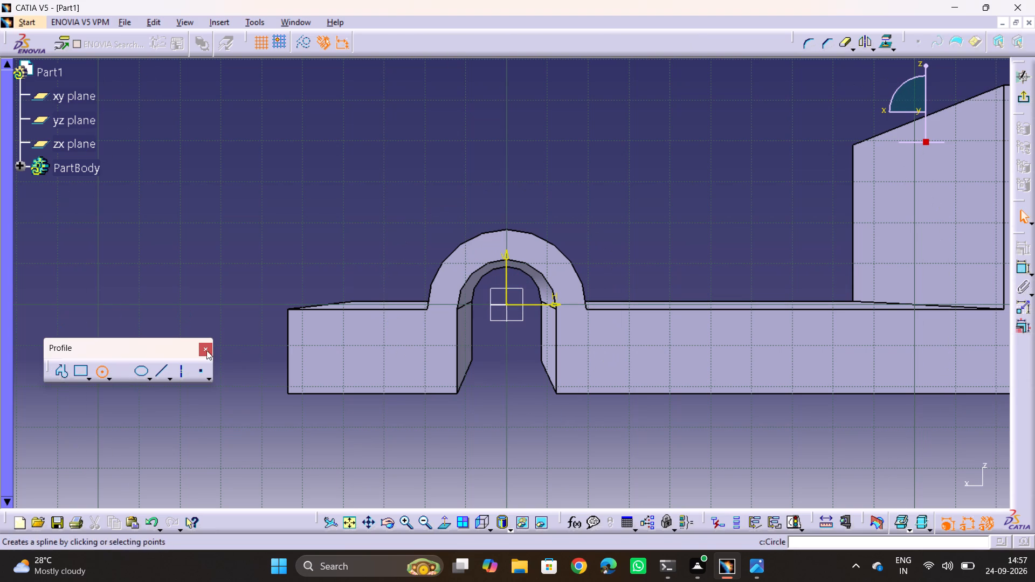
{"action": "left_click", "coordinate": [507, 304]}
{"action": "left_click", "coordinate": [452, 121]}
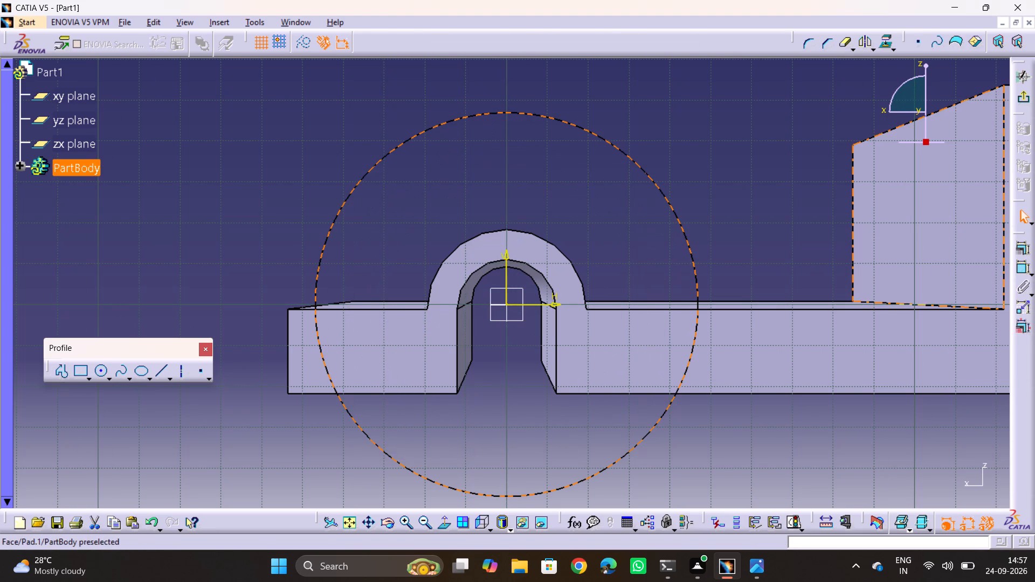
{"action": "left_click_drag", "start_coordinate": [1018, 257], "coordinate": [1018, 262]}
{"action": "left_click_drag", "start_coordinate": [210, 206], "coordinate": [205, 208]}
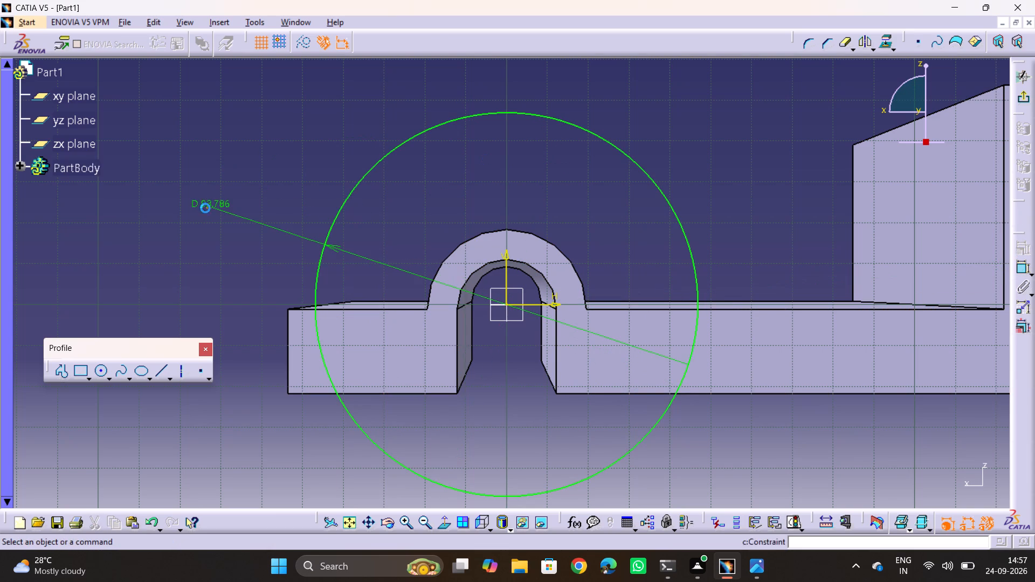
{"action": "double_click", "coordinate": [214, 203]}
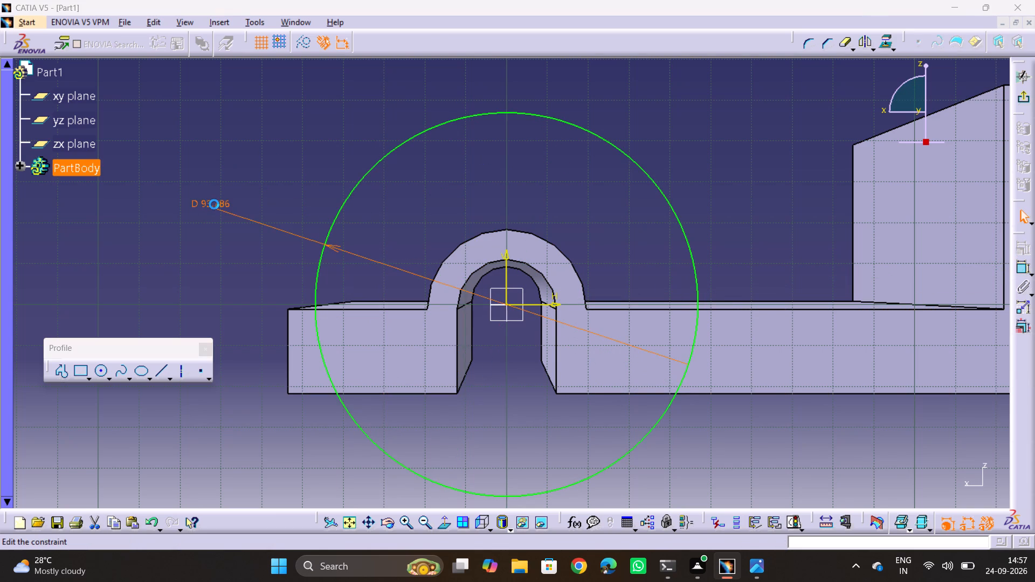
{"action": "type", "text": "70"}
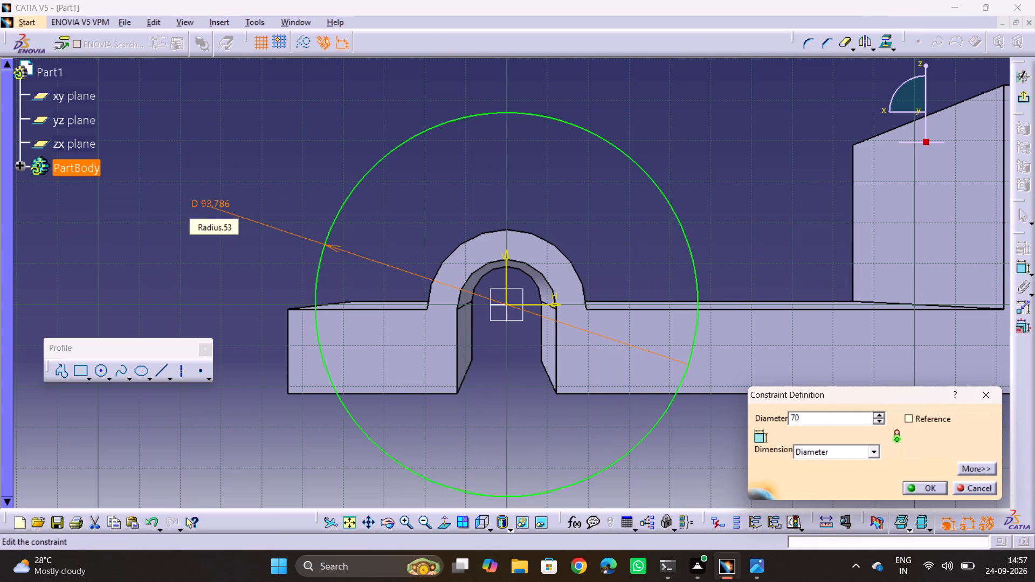
{"action": "key", "text": "Return"}
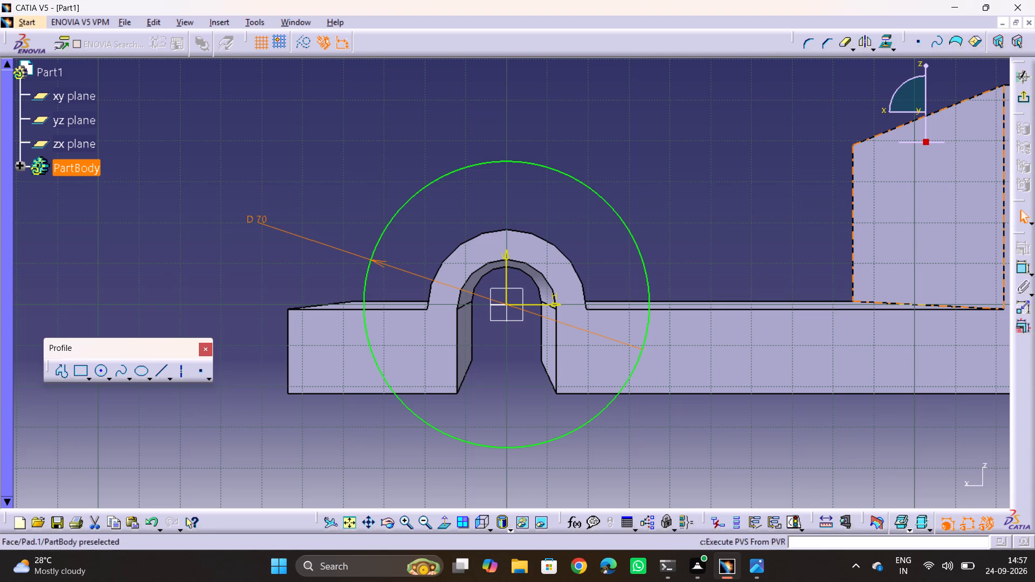
{"action": "left_click", "coordinate": [361, 173]}
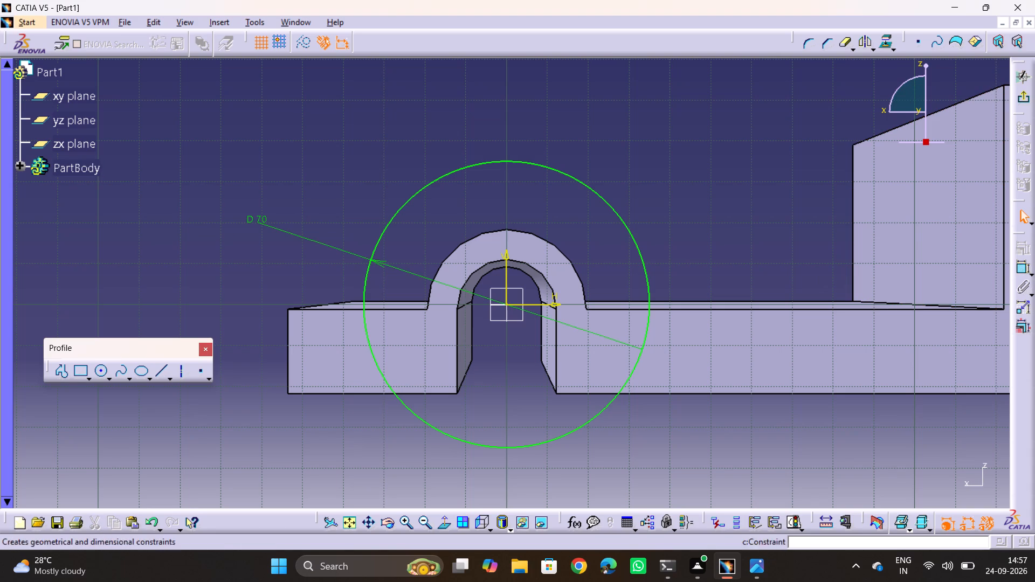
Project the bracket's side face, including the arch profile, onto the sketch plane with Project 3D Elements.
{"action": "left_click", "coordinate": [892, 43]}
{"action": "left_click", "coordinate": [886, 44]}
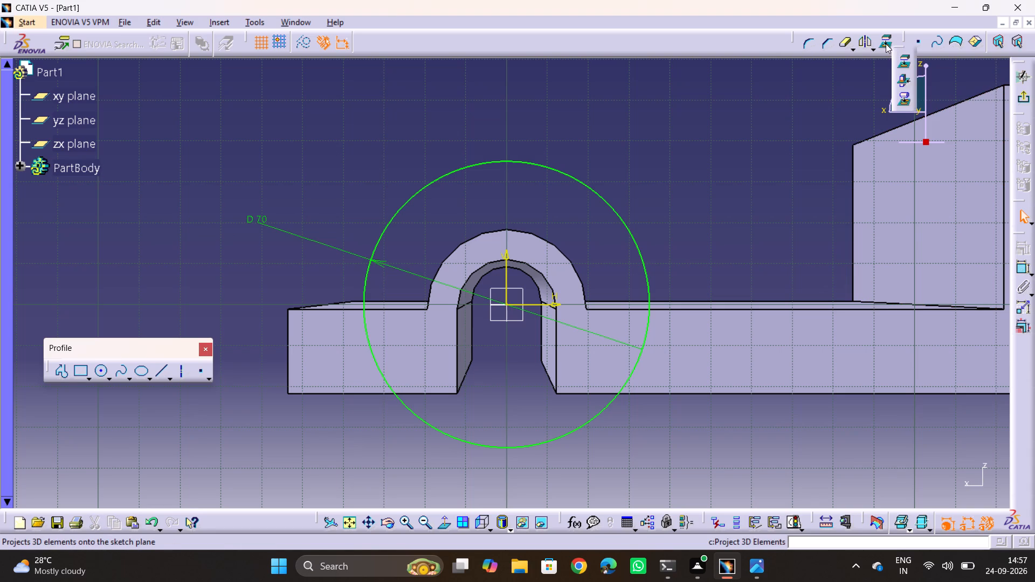
{"action": "left_click", "coordinate": [886, 44]}
{"action": "left_click", "coordinate": [469, 243]}
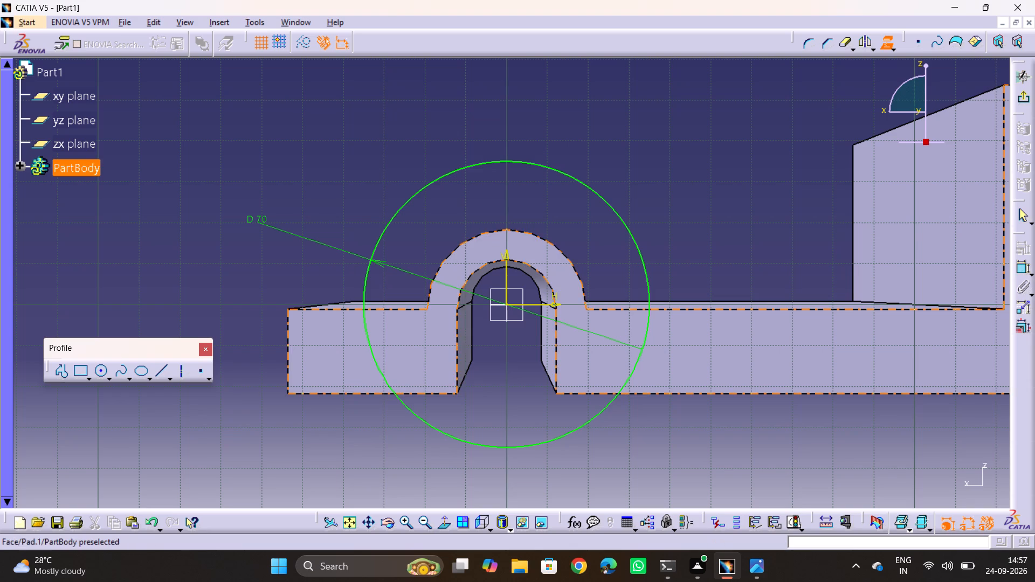
{"action": "key", "text": "Escape"}
{"action": "key", "text": "Escape"}
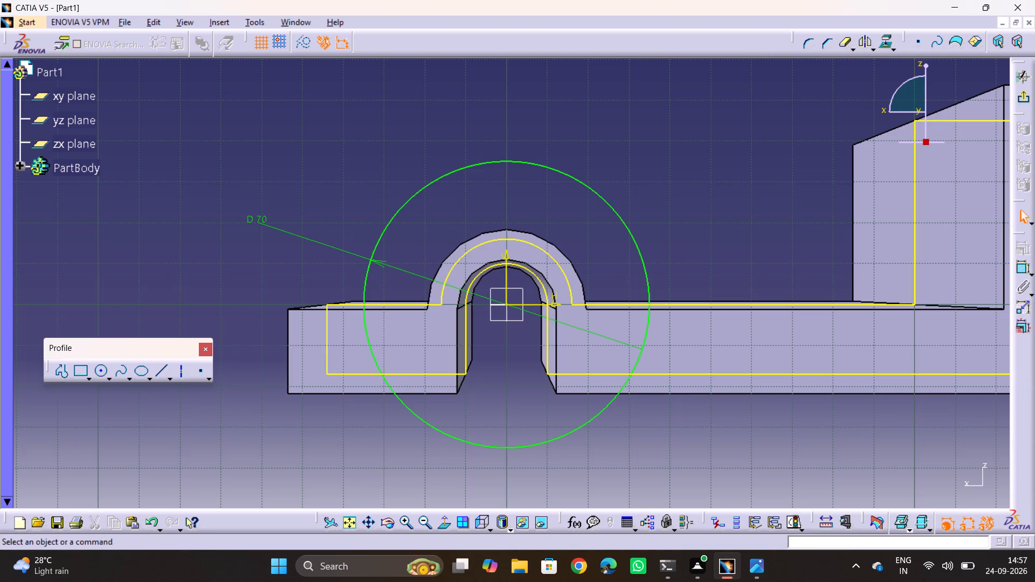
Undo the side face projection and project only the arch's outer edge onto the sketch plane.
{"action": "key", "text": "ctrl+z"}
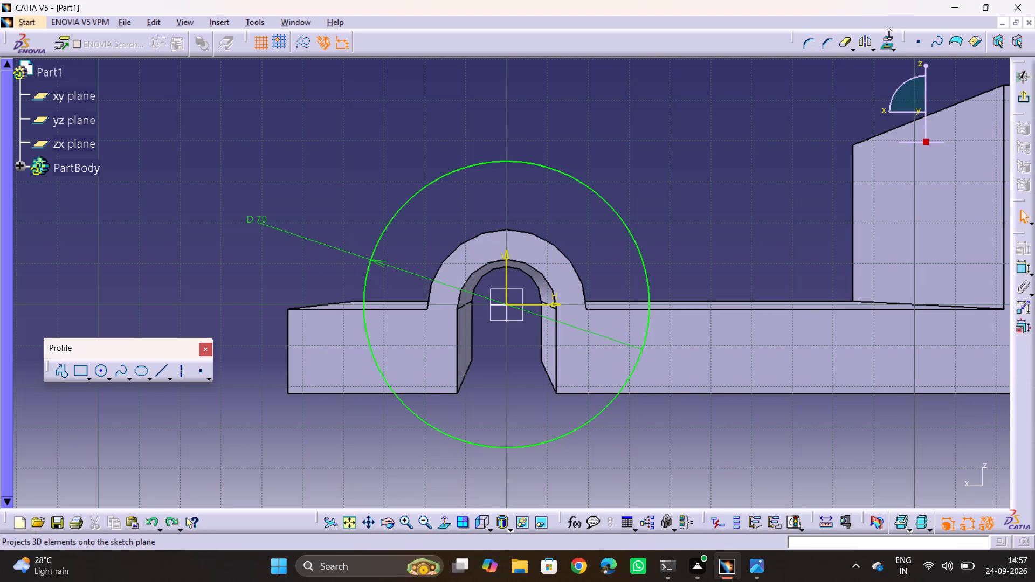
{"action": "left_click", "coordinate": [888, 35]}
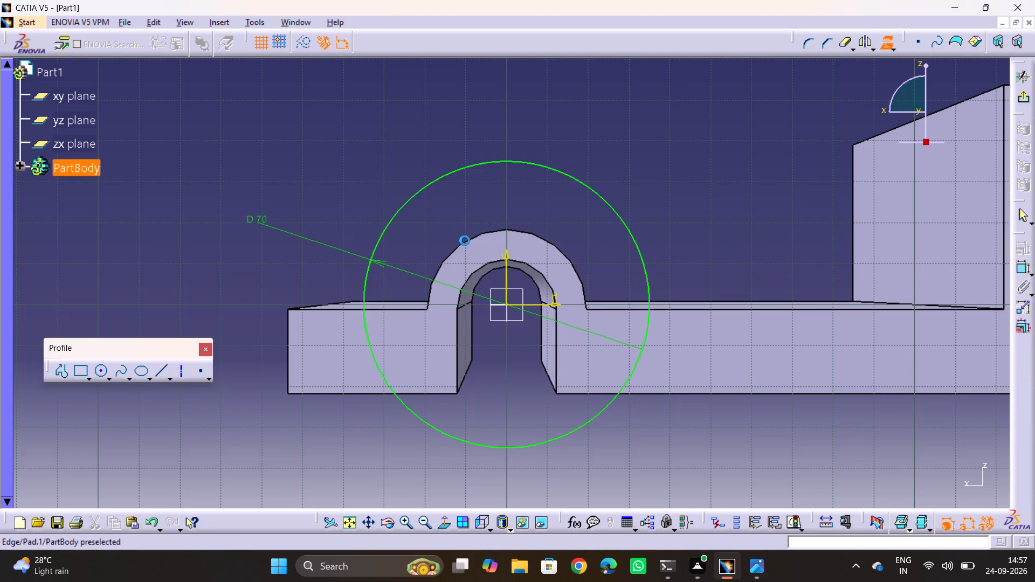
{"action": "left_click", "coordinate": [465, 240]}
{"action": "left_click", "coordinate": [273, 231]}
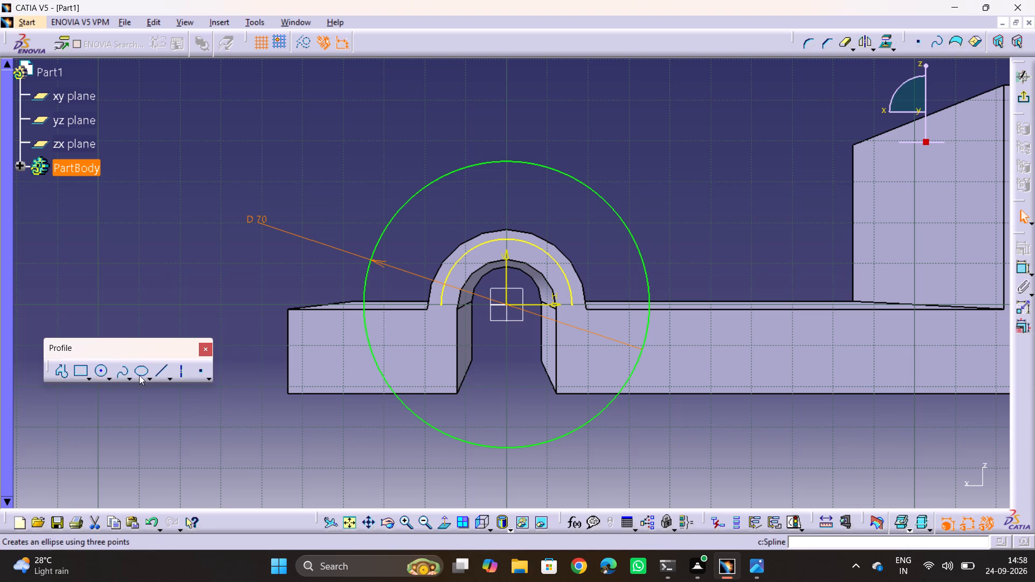
Draw a horizontal line from the projected arc's end to the 70 mm circle and mirror it about the vertical axis.
{"action": "left_click", "coordinate": [162, 372]}
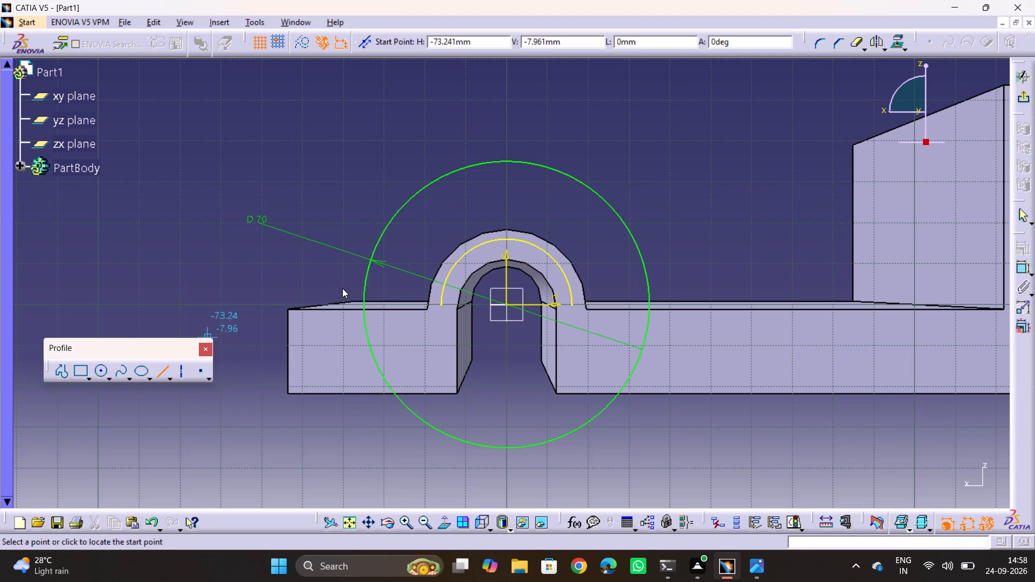
{"action": "left_click", "coordinate": [441, 307]}
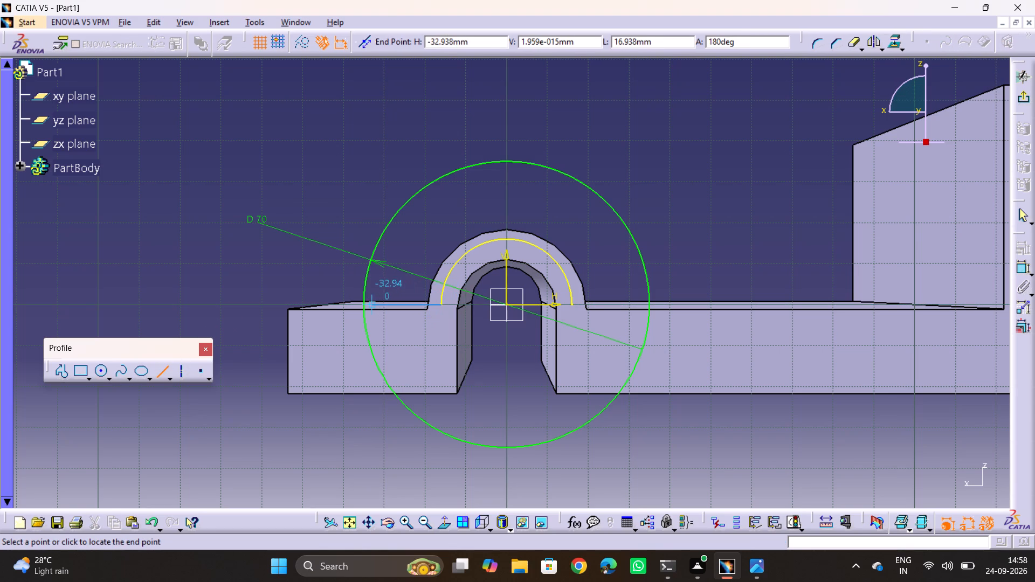
{"action": "left_click", "coordinate": [361, 306]}
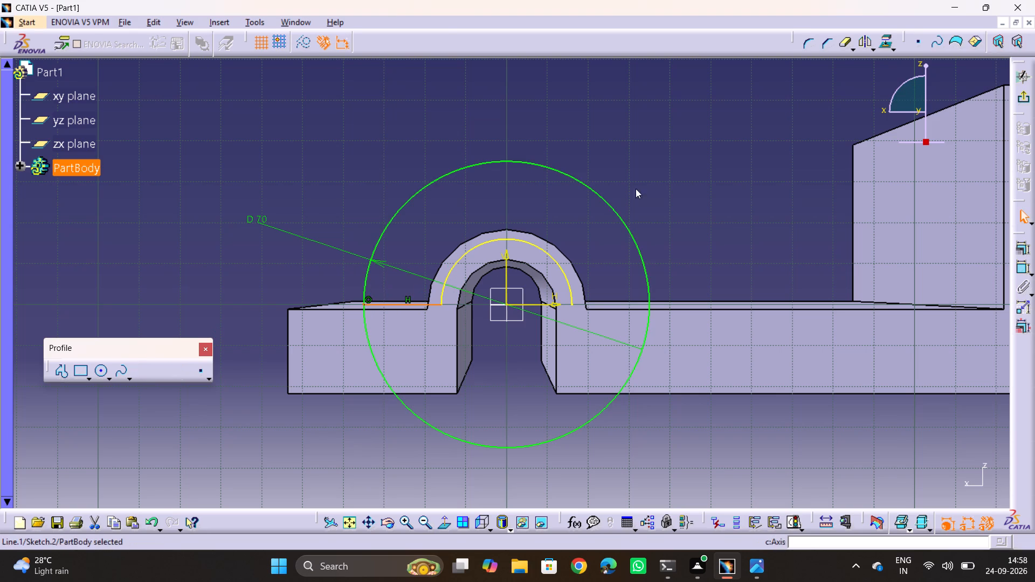
{"action": "left_click", "coordinate": [868, 45]}
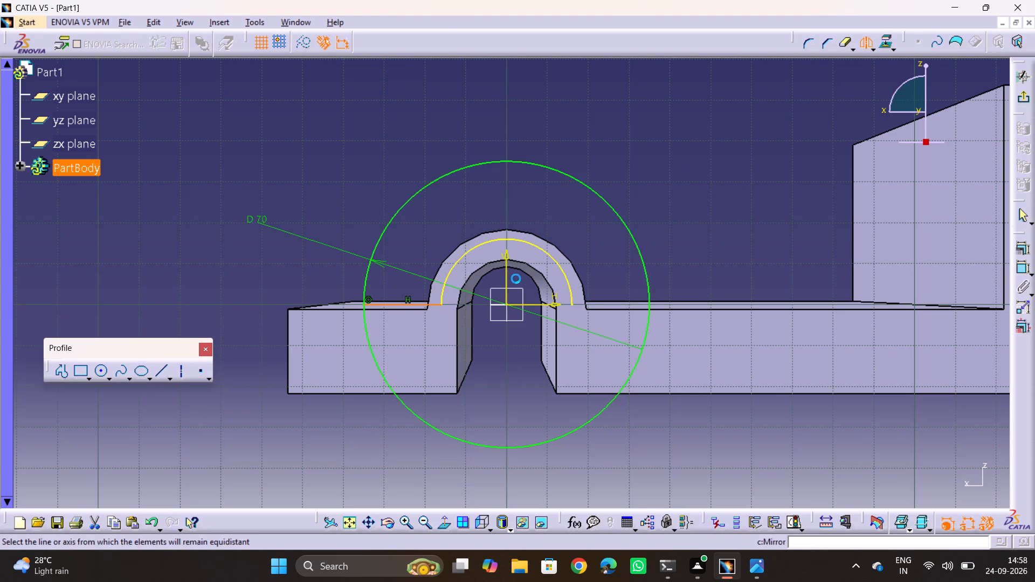
{"action": "left_click", "coordinate": [502, 273]}
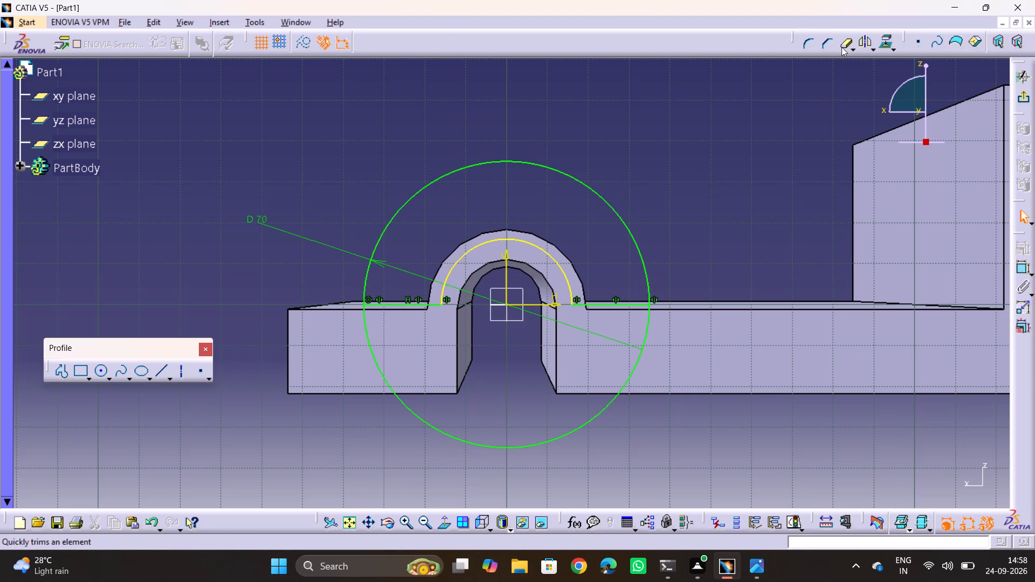
Trim away the 70 mm circle's lower half below the horizontal lines and exit the sketch.
{"action": "double_click", "coordinate": [842, 46]}
{"action": "double_click", "coordinate": [541, 442]}
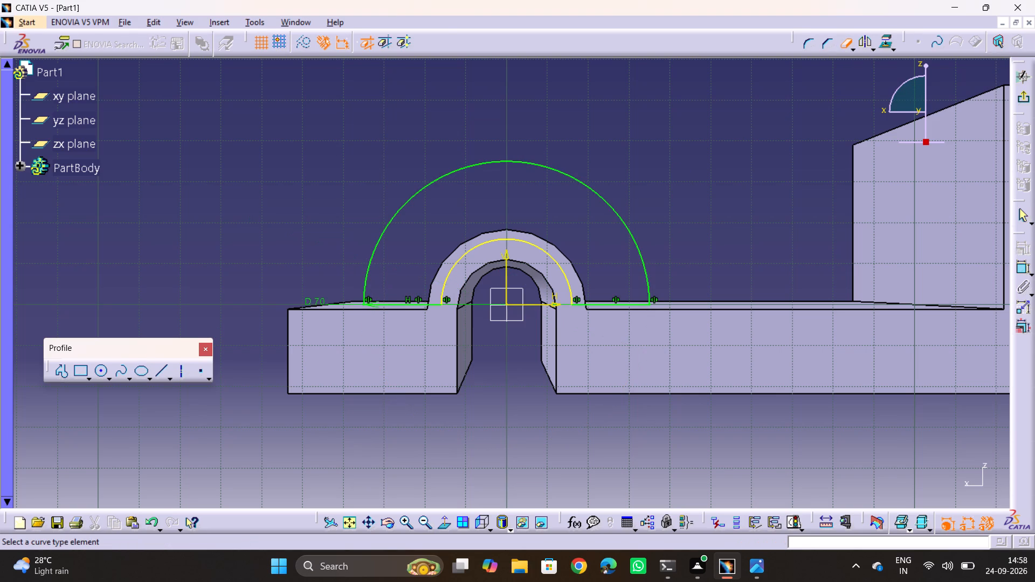
{"action": "left_click", "coordinate": [806, 147]}
{"action": "left_click", "coordinate": [1020, 95]}
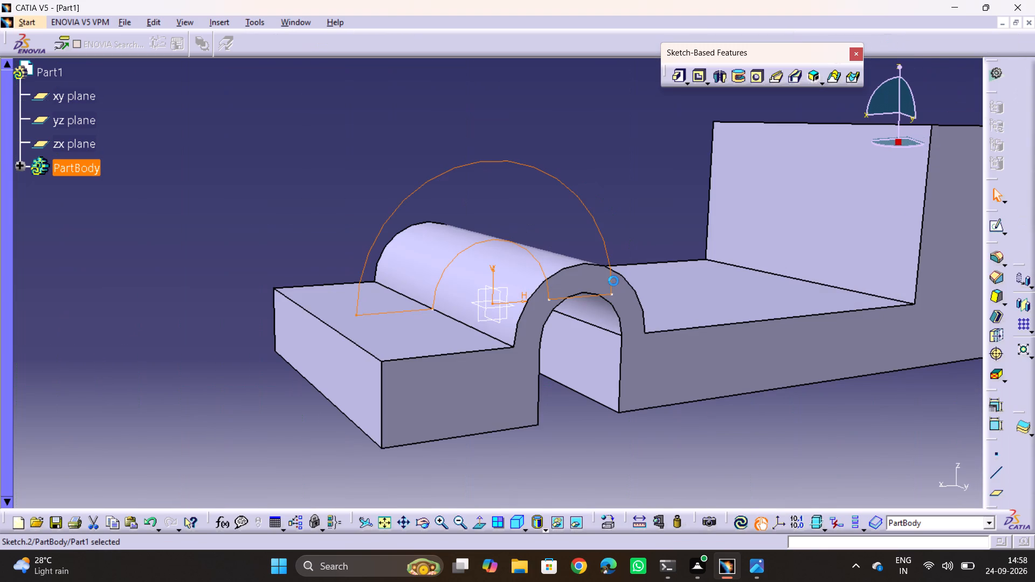
Check the arch views in 14.png, then reopen the arch sketch and delete the projected inner arc.
{"action": "key", "text": "alt+Tab"}
{"action": "middle_click_drag", "start_coordinate": [409, 204], "coordinate": [385, 266]}
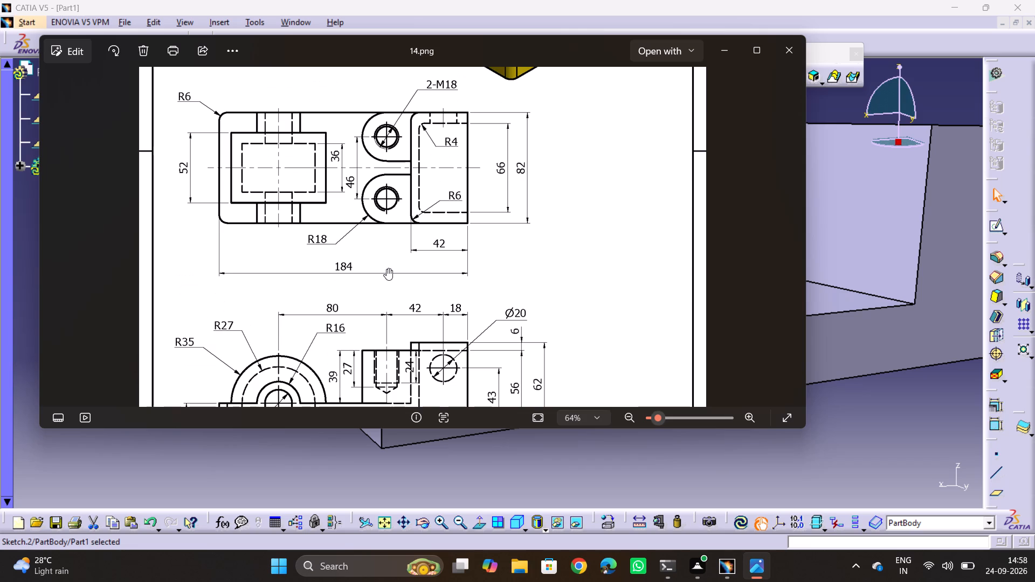
{"action": "key", "text": "alt+Tab"}
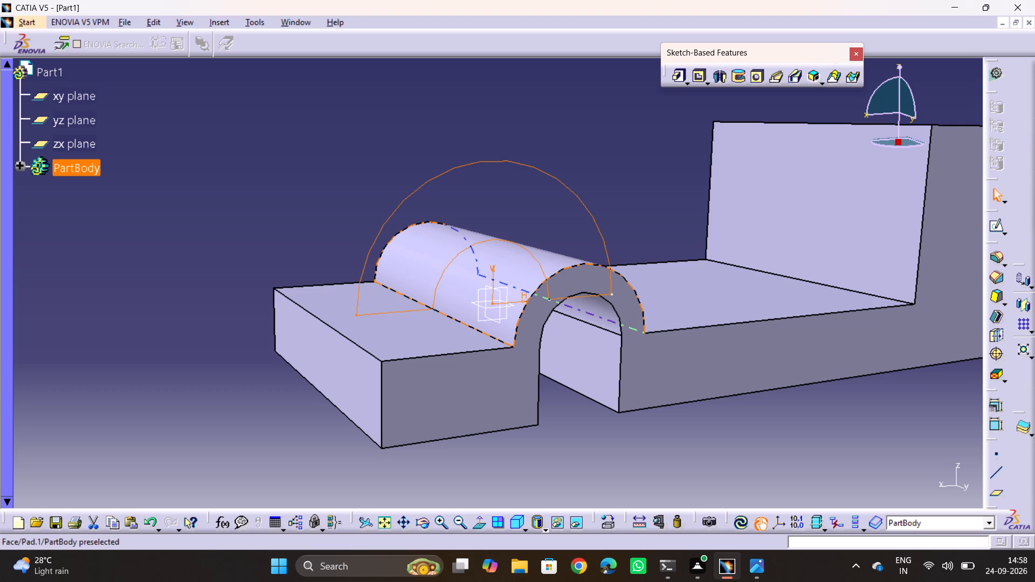
{"action": "key", "text": "alt+Tab"}
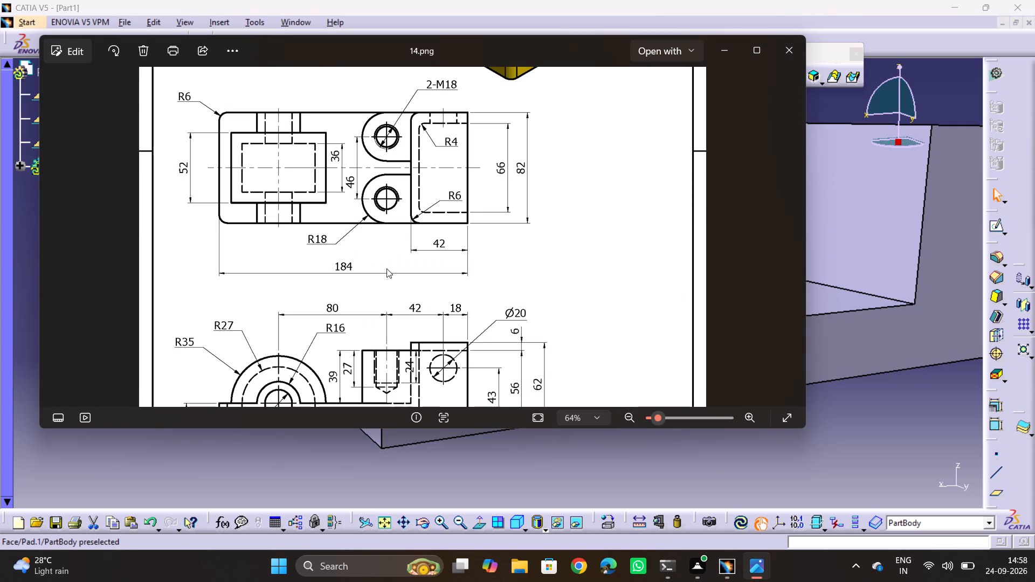
{"action": "key", "text": "alt+Tab"}
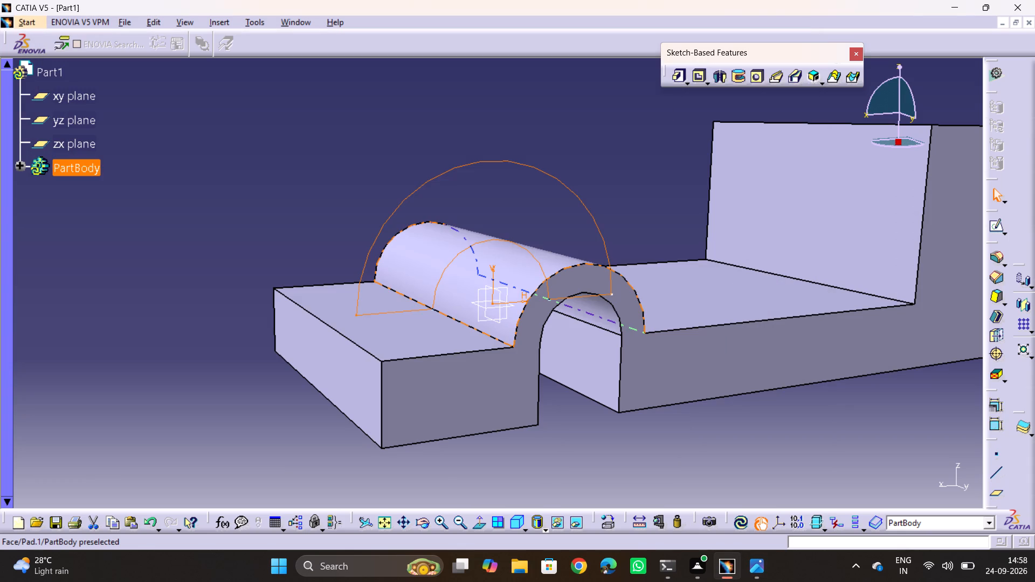
{"action": "double_click", "coordinate": [408, 197]}
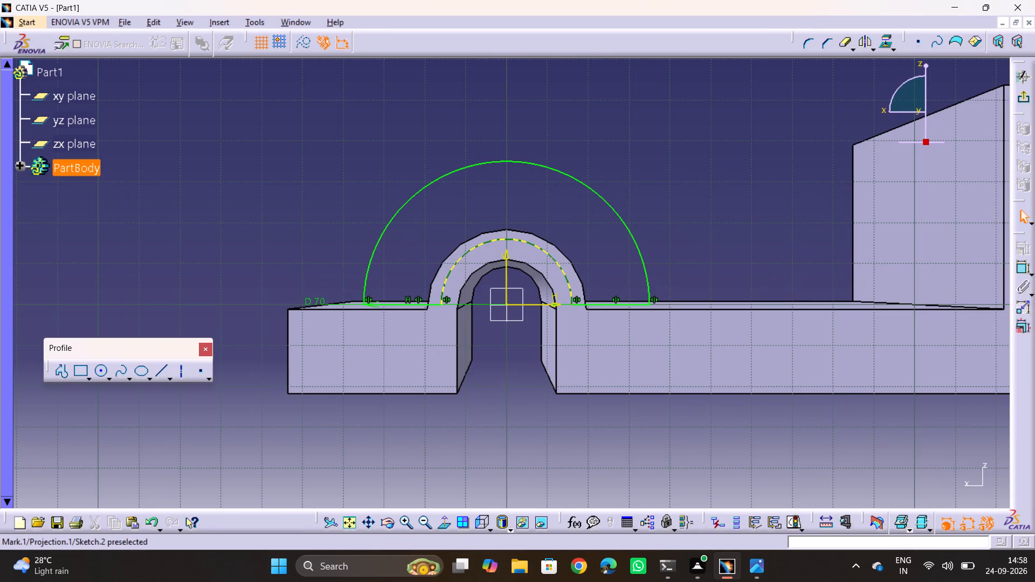
{"action": "left_click", "coordinate": [468, 254]}
{"action": "key", "text": "Delete"}
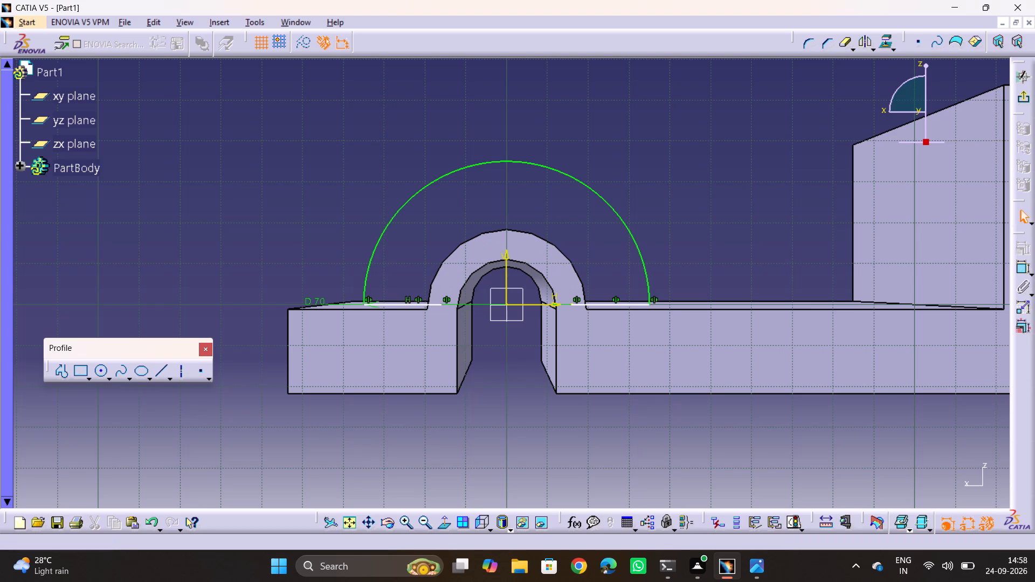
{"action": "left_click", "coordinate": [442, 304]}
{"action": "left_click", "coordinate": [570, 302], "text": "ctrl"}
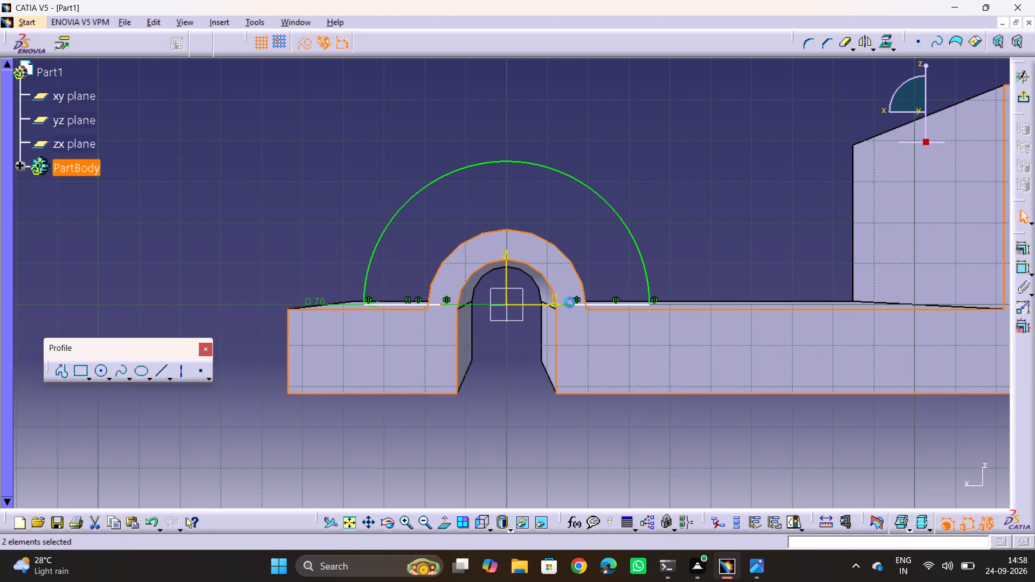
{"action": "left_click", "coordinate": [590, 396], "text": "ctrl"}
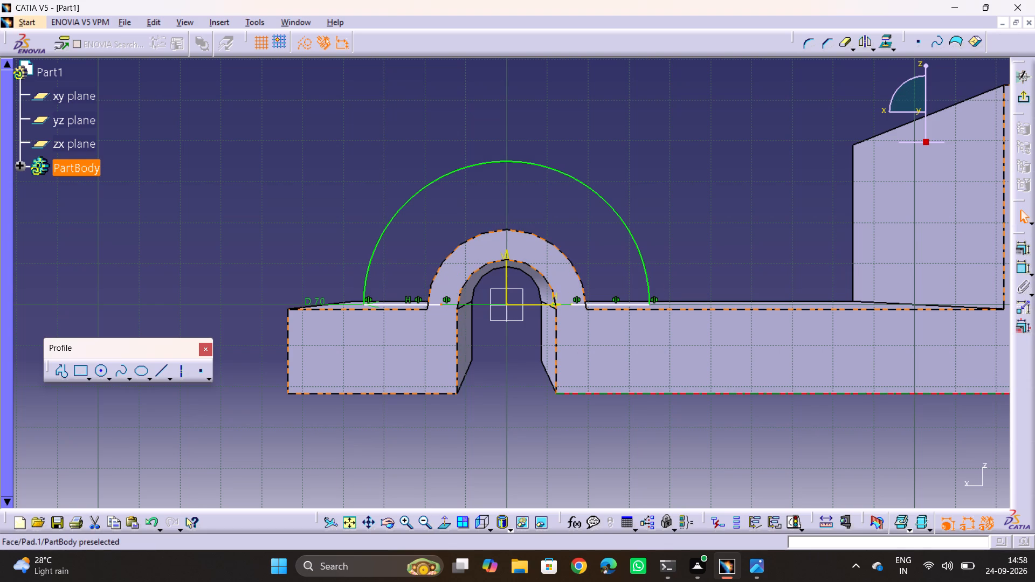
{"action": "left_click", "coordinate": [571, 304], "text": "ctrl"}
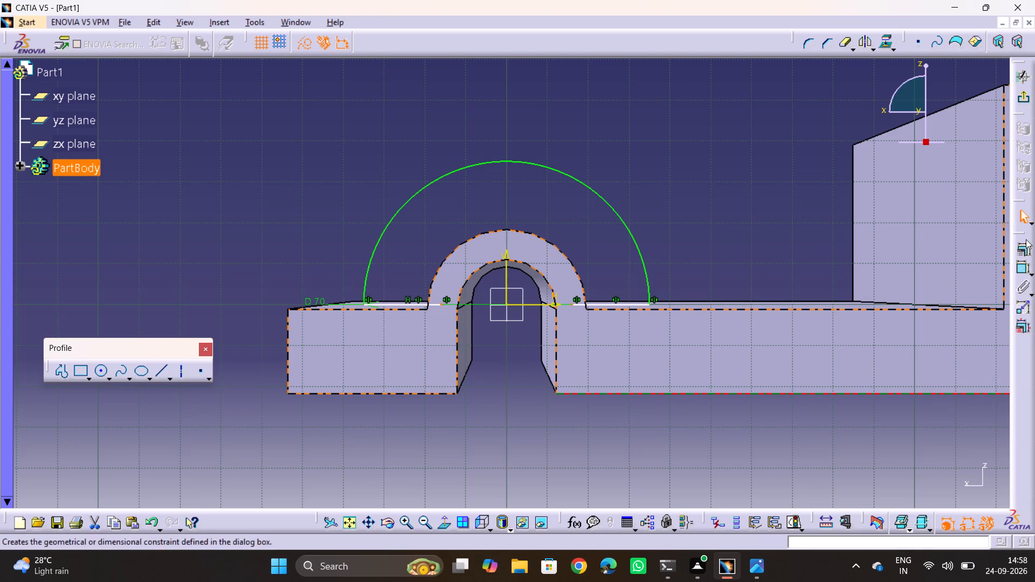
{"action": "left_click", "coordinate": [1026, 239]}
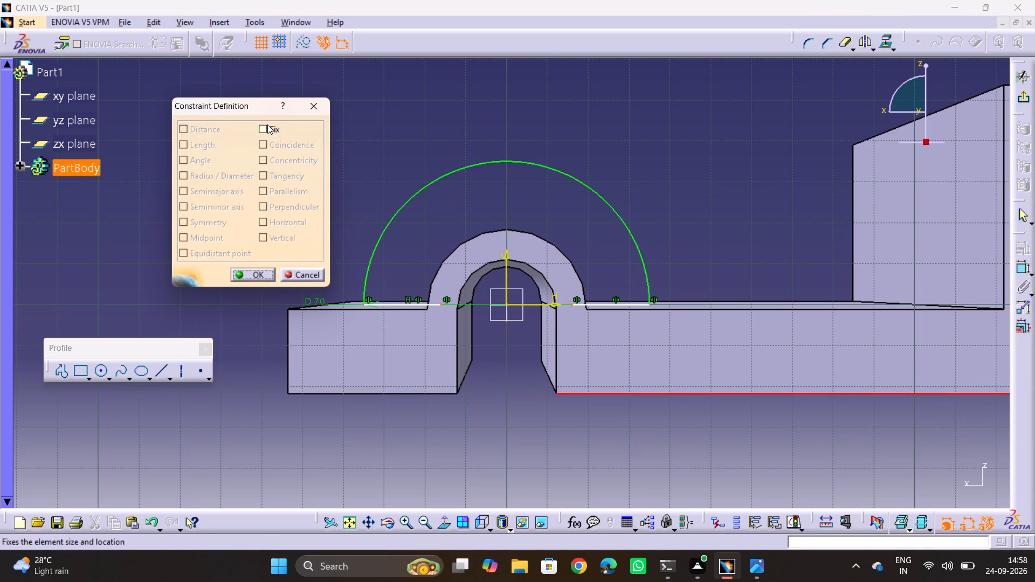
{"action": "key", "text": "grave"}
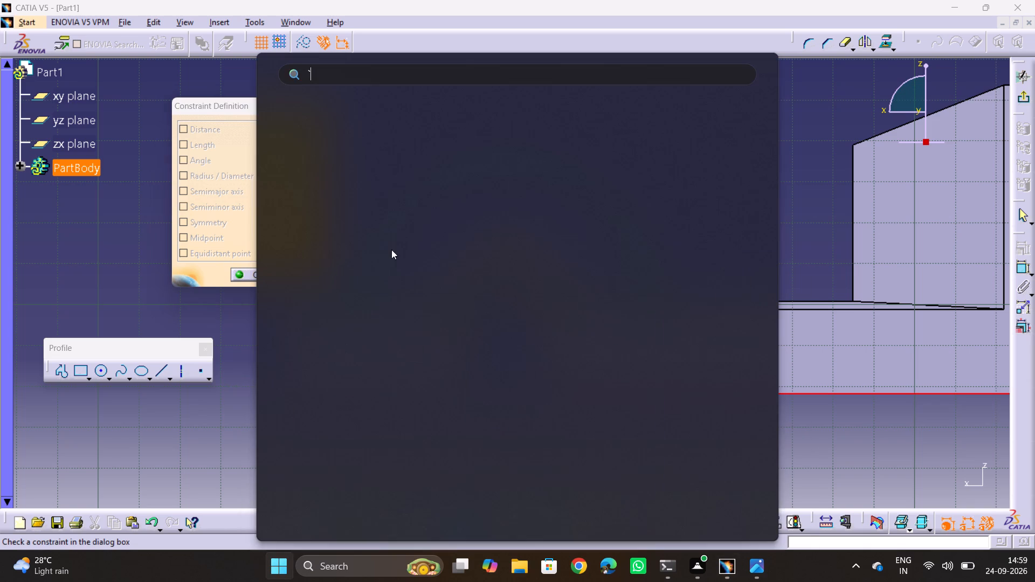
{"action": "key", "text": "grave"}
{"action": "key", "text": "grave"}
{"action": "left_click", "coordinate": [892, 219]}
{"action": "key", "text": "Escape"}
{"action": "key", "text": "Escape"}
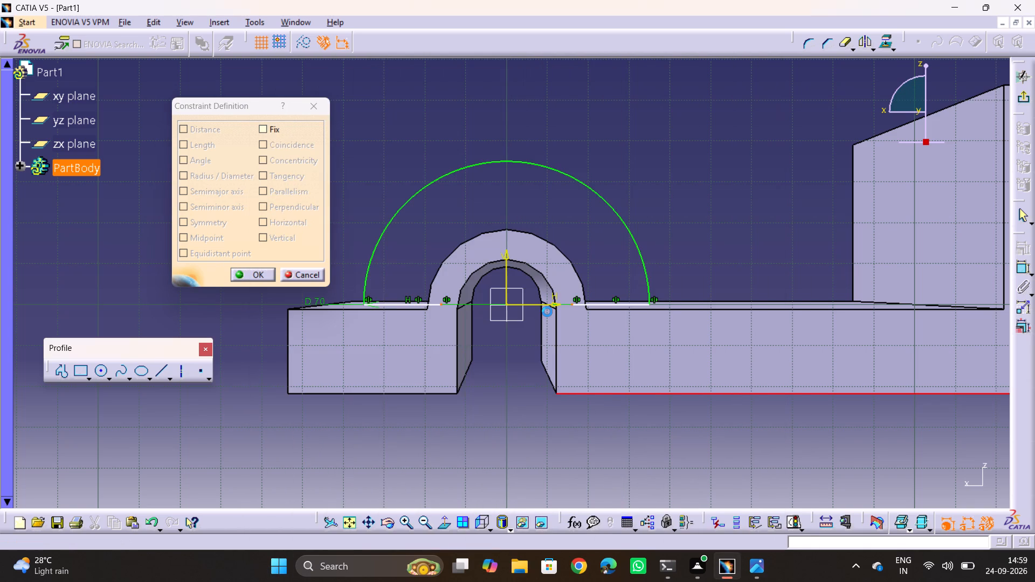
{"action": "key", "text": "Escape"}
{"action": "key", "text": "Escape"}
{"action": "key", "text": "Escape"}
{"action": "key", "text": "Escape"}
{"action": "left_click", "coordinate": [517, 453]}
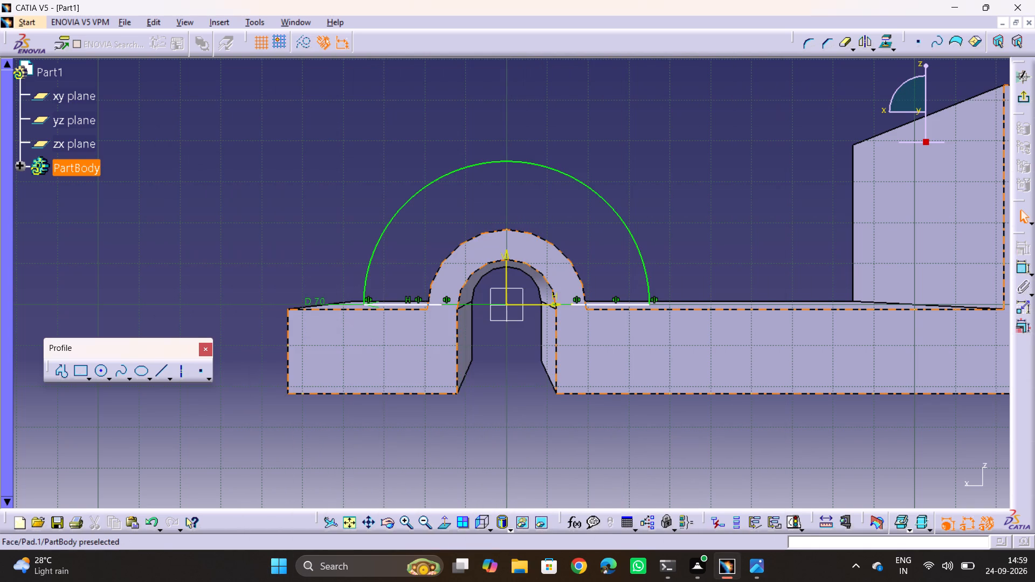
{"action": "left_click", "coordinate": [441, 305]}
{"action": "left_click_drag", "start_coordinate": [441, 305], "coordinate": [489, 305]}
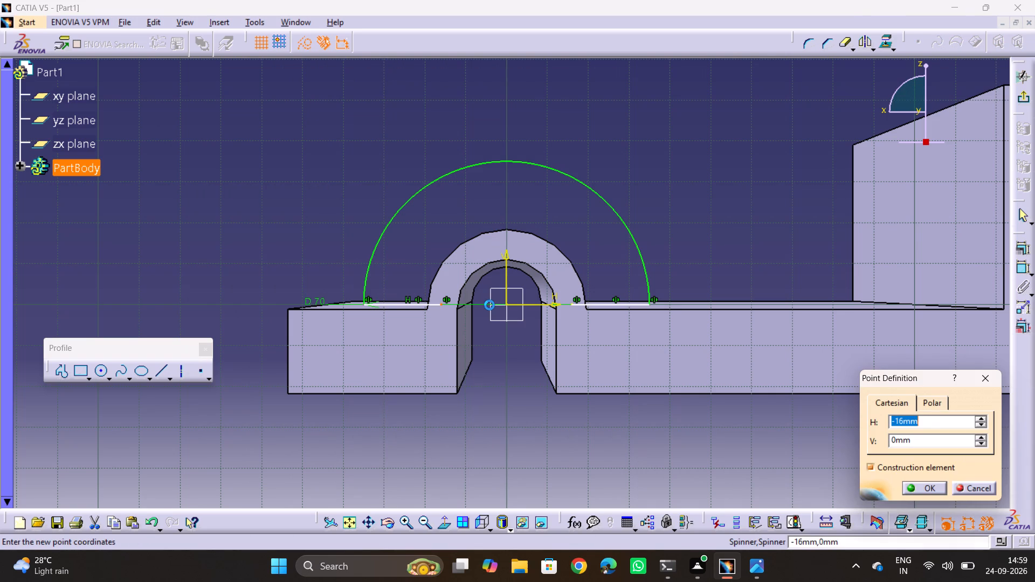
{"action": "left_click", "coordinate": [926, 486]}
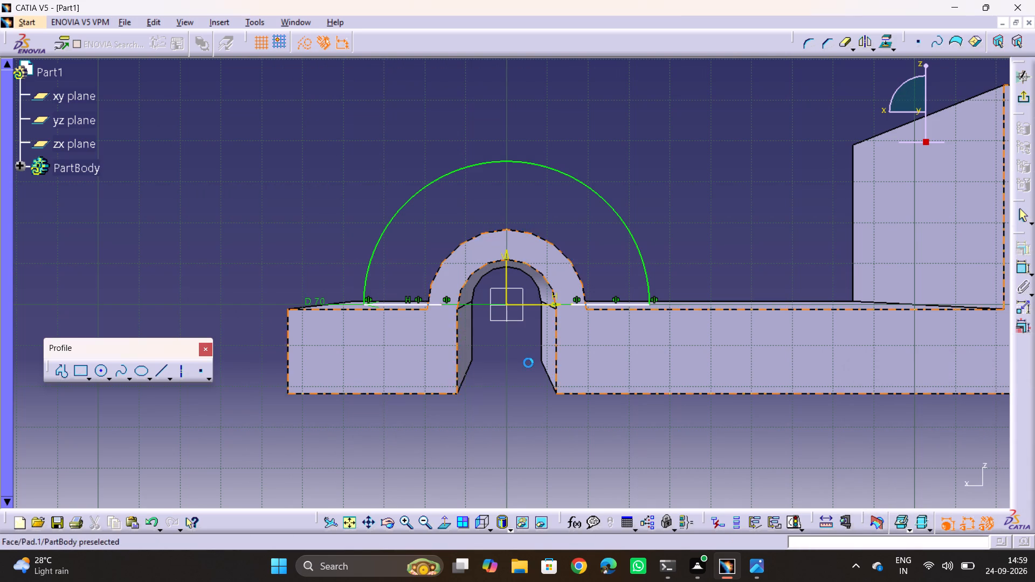
Make the inner endpoints of the two horizontal base lines coincident to close the half-disc profile, and exit the sketch.
{"action": "left_click", "coordinate": [443, 306]}
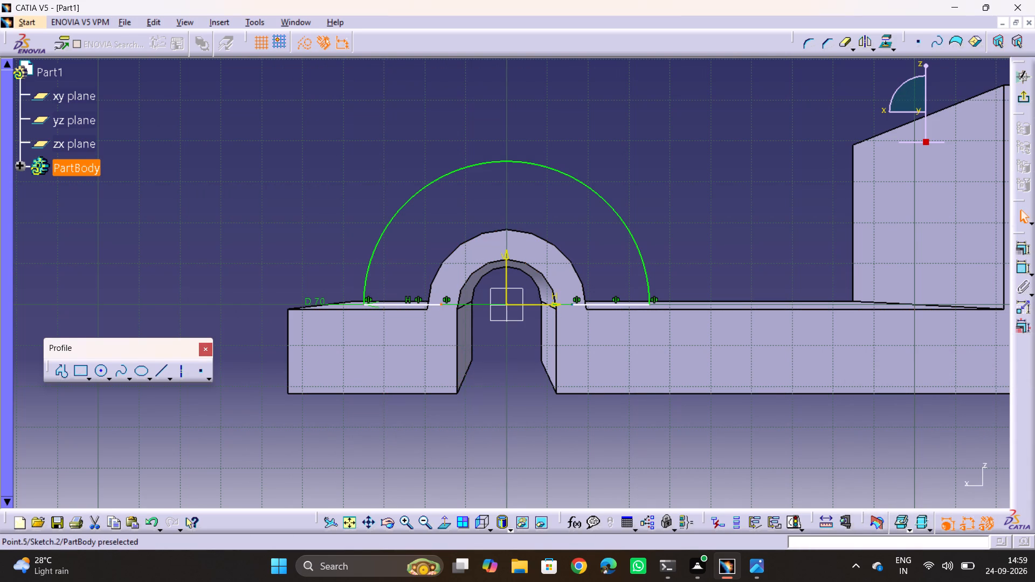
{"action": "left_click", "coordinate": [572, 306], "text": "ctrl"}
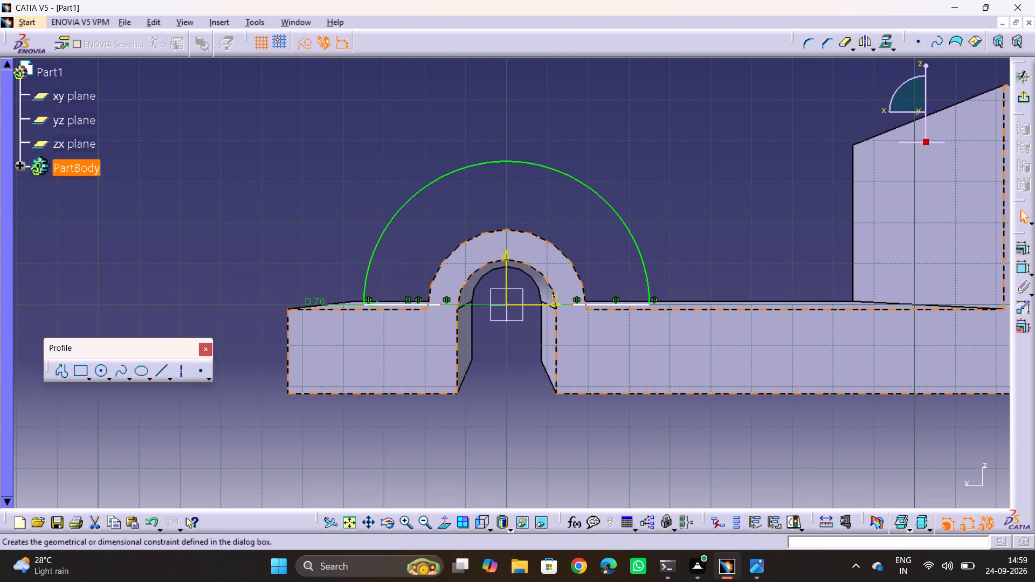
{"action": "left_click", "coordinate": [1016, 250]}
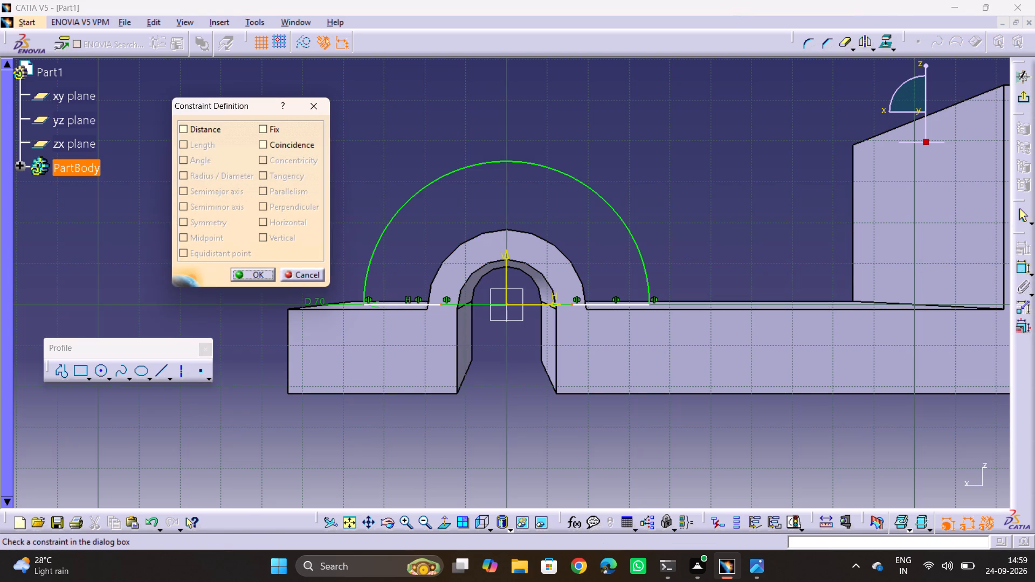
{"action": "double_click", "coordinate": [290, 141]}
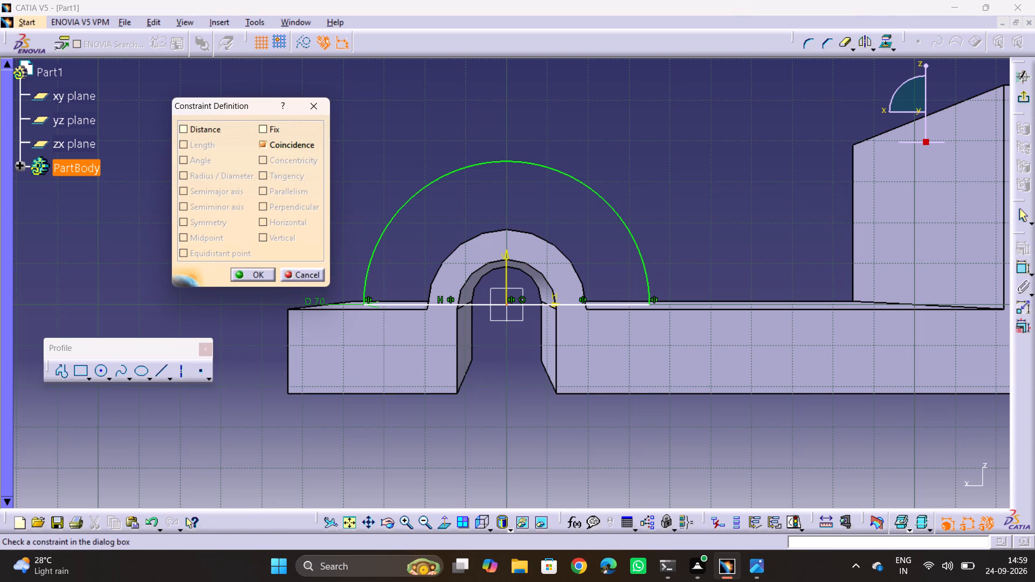
{"action": "left_click", "coordinate": [750, 186]}
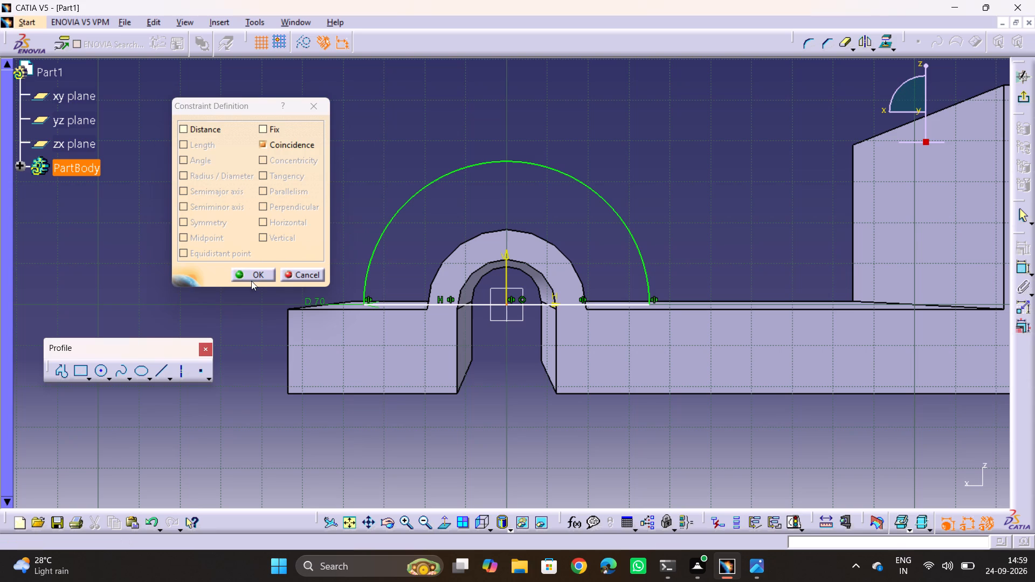
{"action": "left_click", "coordinate": [251, 281]}
{"action": "left_click", "coordinate": [1029, 94]}
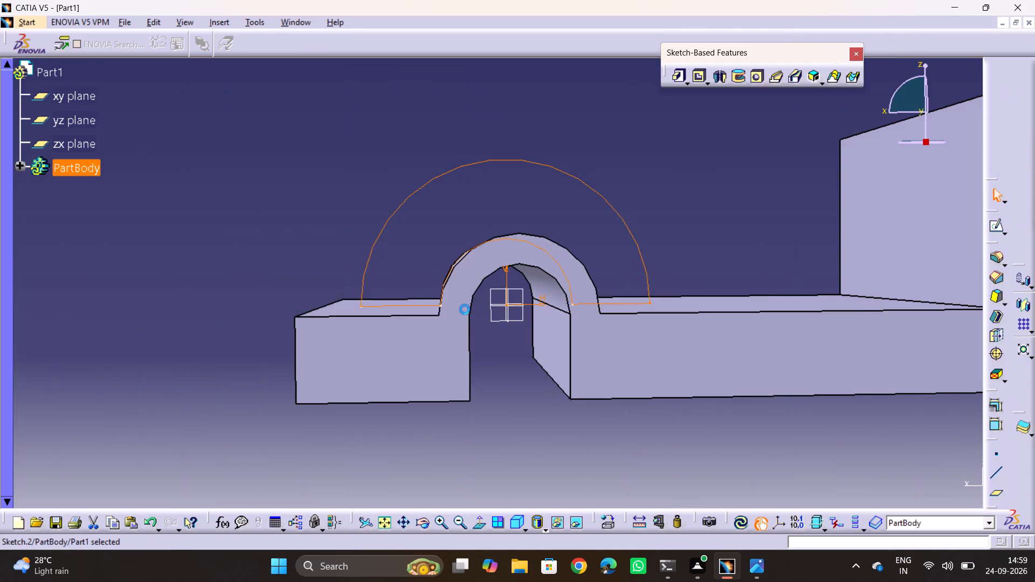
Pad the half-disc sketch with mirrored extent and a length of 26 mm.
{"action": "left_click", "coordinate": [465, 309]}
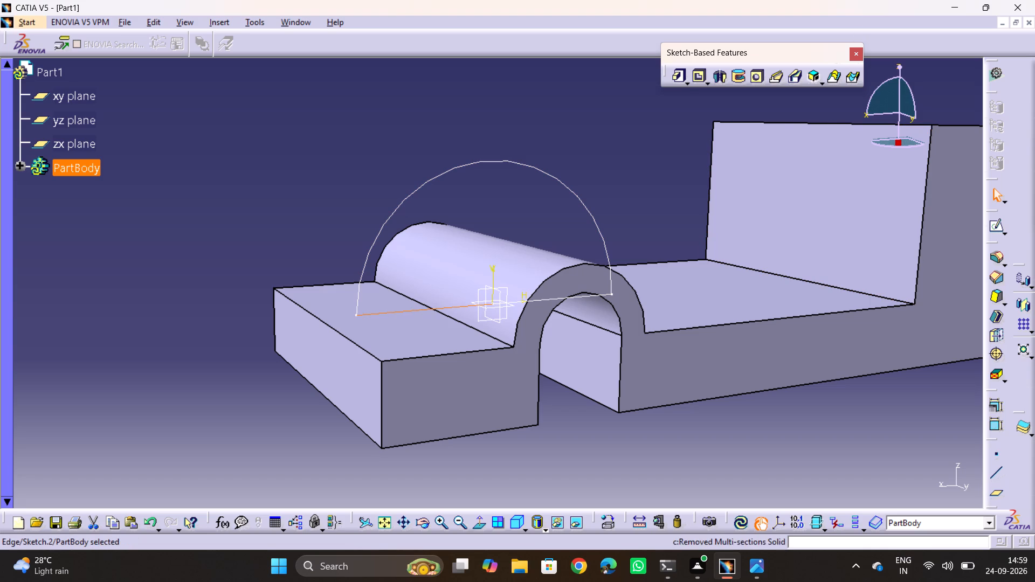
{"action": "double_click", "coordinate": [684, 77]}
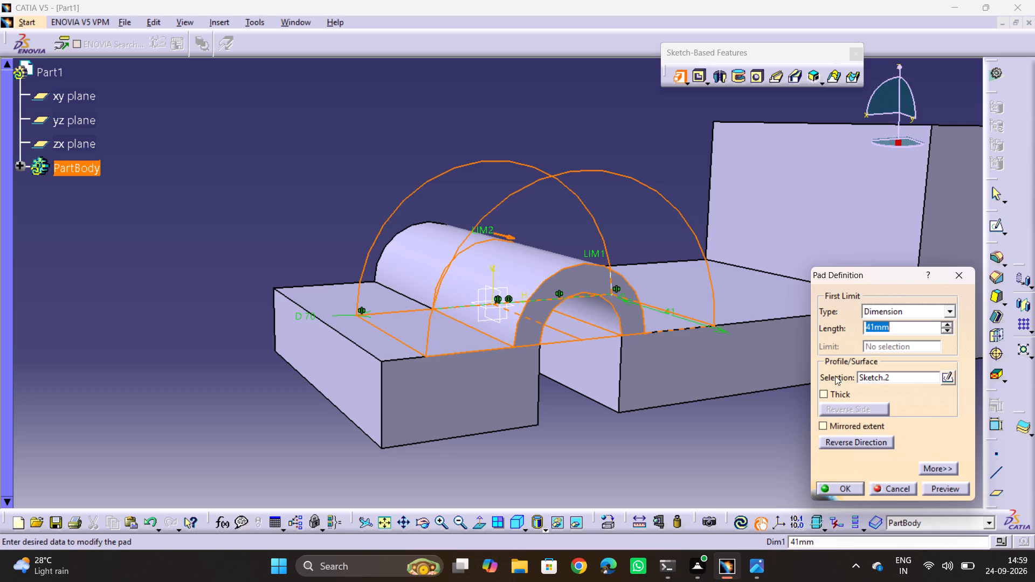
{"action": "left_click", "coordinate": [825, 429]}
{"action": "double_click", "coordinate": [908, 328]}
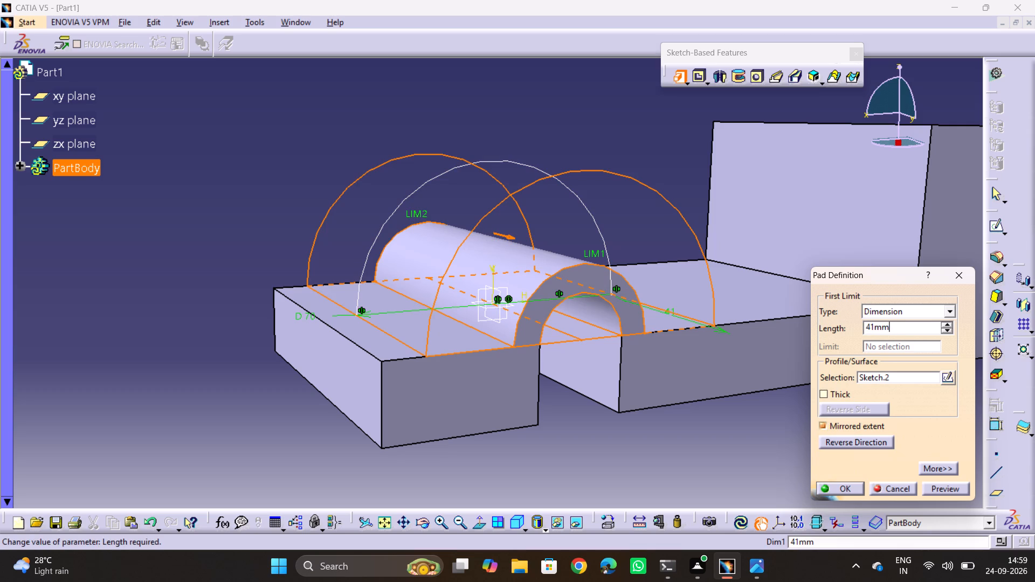
{"action": "type", "text": "26"}
{"action": "key", "text": "Return"}
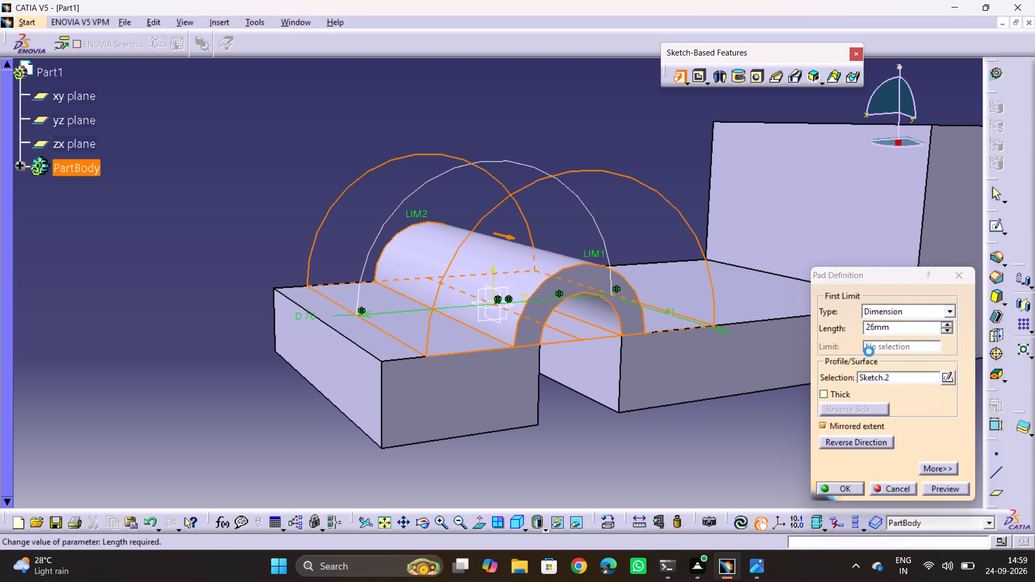
Examine the padded arch body and the opening beneath it from the front and underneath.
{"action": "left_click", "coordinate": [739, 406]}
{"action": "middle_click_drag", "start_coordinate": [651, 467], "coordinate": [609, 335]}
{"action": "left_click_drag", "start_coordinate": [651, 467], "coordinate": [640, 452]}
{"action": "left_click_drag", "start_coordinate": [639, 438], "coordinate": [637, 429]}
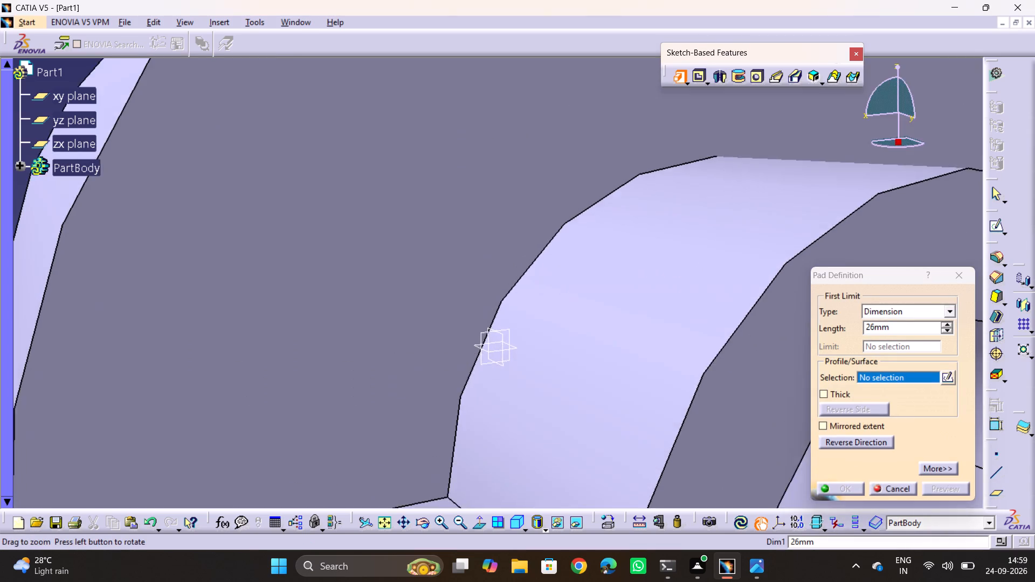
{"action": "middle_click_drag", "start_coordinate": [609, 335], "coordinate": [642, 422]}
{"action": "left_click_drag", "start_coordinate": [638, 403], "coordinate": [642, 422]}
{"action": "middle_click_drag", "start_coordinate": [637, 428], "coordinate": [482, 298]}
{"action": "left_click_drag", "start_coordinate": [639, 431], "coordinate": [605, 313]}
{"action": "left_click", "coordinate": [574, 275]}
{"action": "left_click_drag", "start_coordinate": [563, 265], "coordinate": [482, 298]}
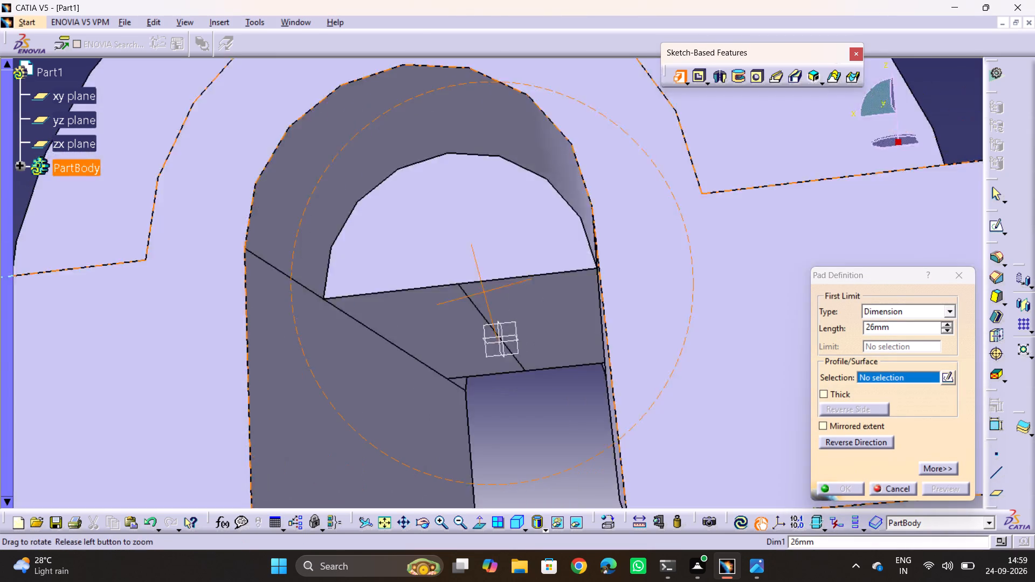
{"action": "left_click_drag", "start_coordinate": [482, 298], "coordinate": [488, 338]}
{"action": "middle_click_drag", "start_coordinate": [482, 298], "coordinate": [500, 357]}
{"action": "left_click_drag", "start_coordinate": [492, 347], "coordinate": [500, 357]}
Abandon the new pad definition and undo the 26 mm half-disc pad and the sketch edits that removed the inner arc.
{"action": "key", "text": "ctrl+z"}
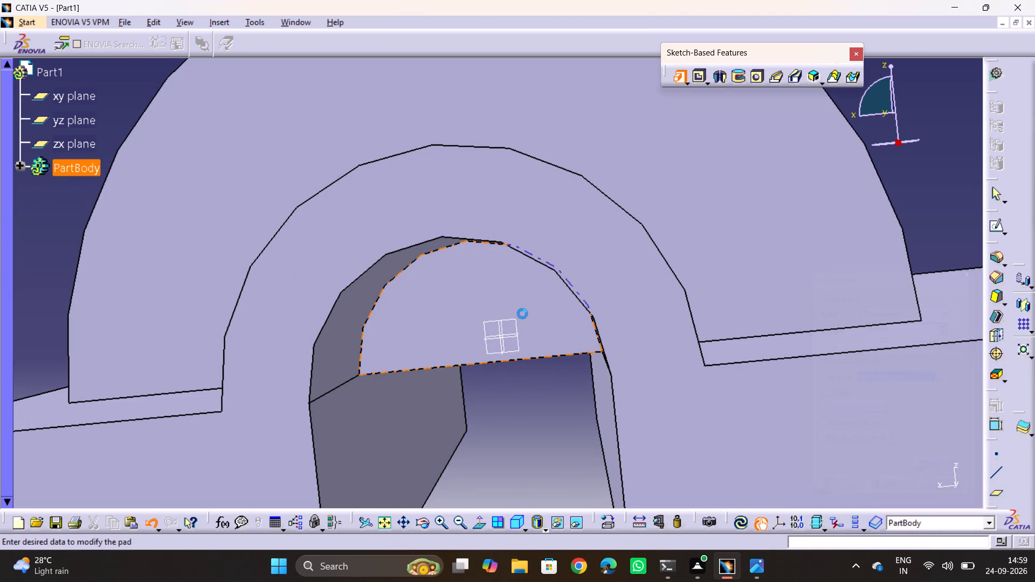
{"action": "key", "text": "ctrl+z"}
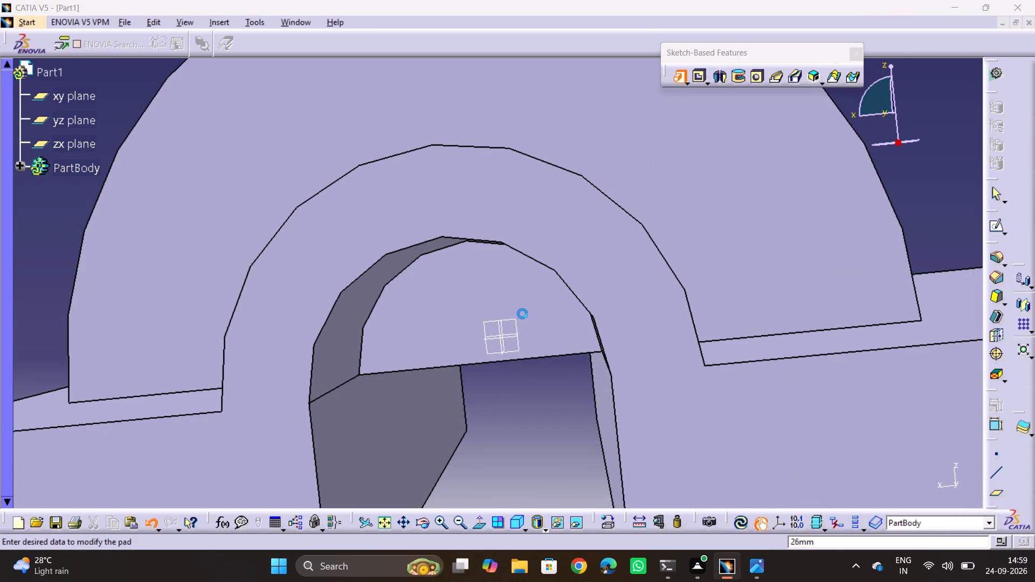
{"action": "key", "text": "Escape"}
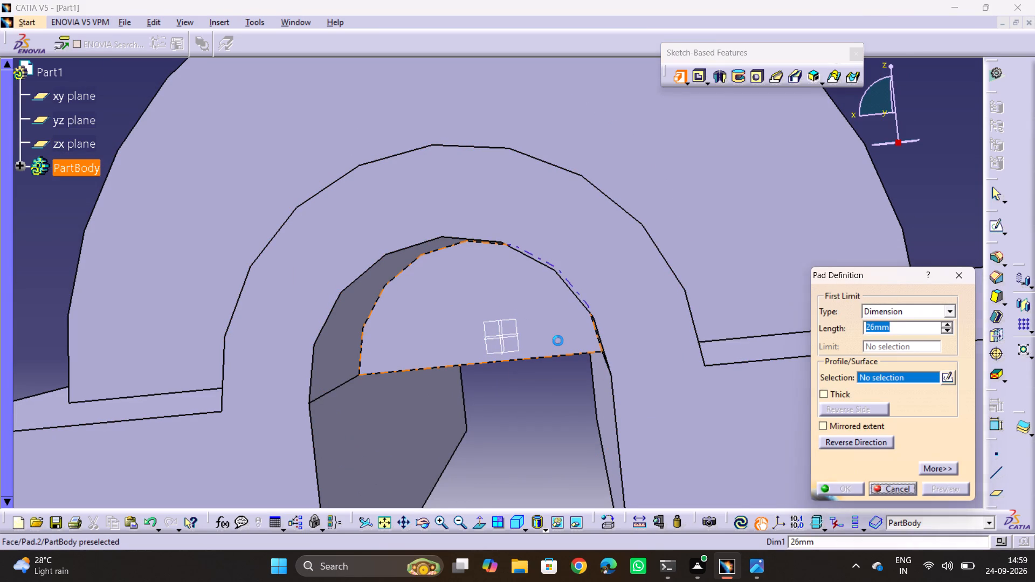
{"action": "key", "text": "Escape"}
{"action": "key", "text": "Escape"}
{"action": "key", "text": "Escape"}
{"action": "key", "text": "ctrl+z"}
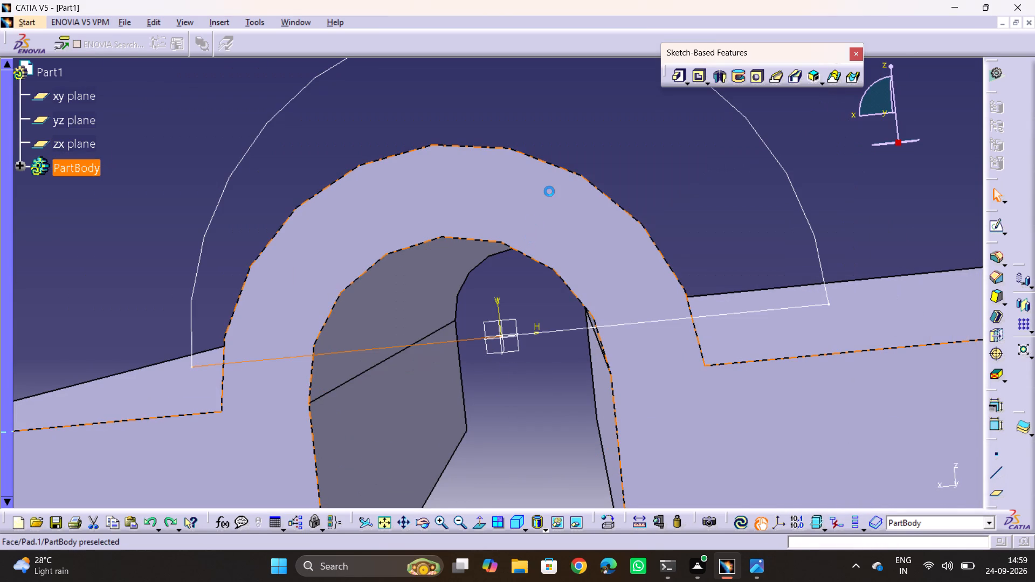
{"action": "key", "text": "ctrl+z"}
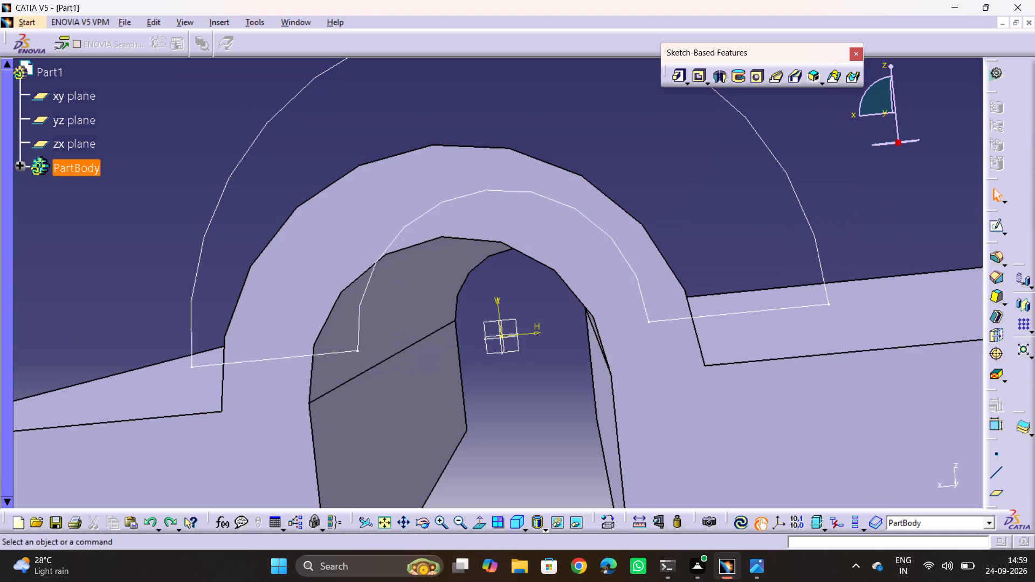
Switch to the reference drawing 14.png to check the arch.
{"action": "left_click", "coordinate": [713, 574]}
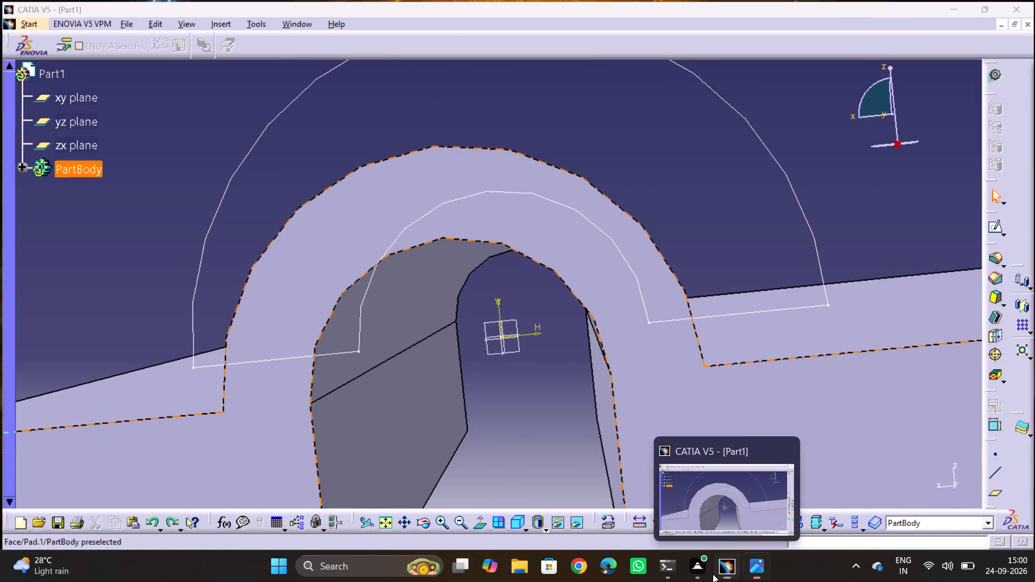
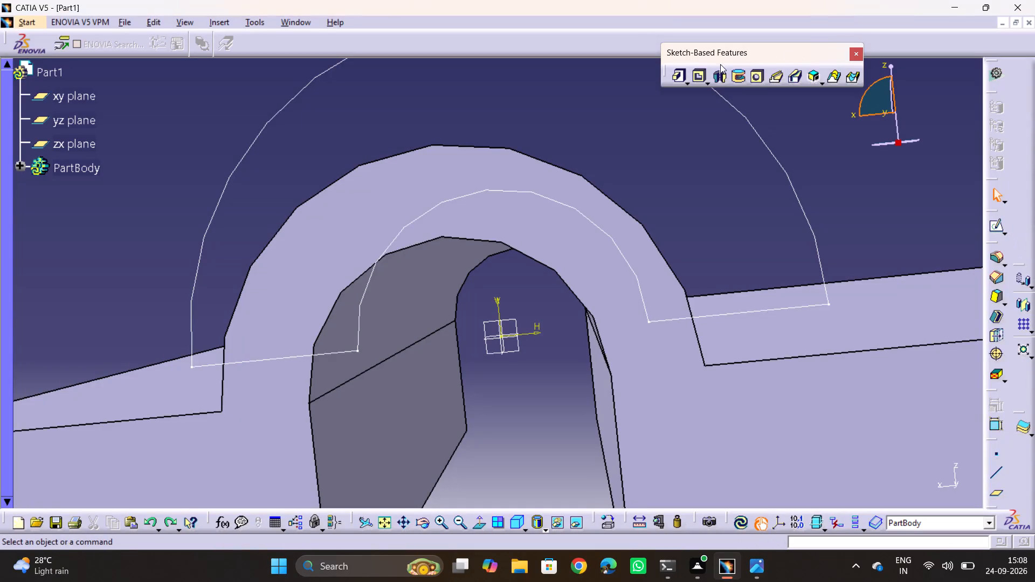
Pad the arch sketch containing the restored inner arc with mirrored extent and a length of 26 mm.
{"action": "left_click", "coordinate": [673, 81]}
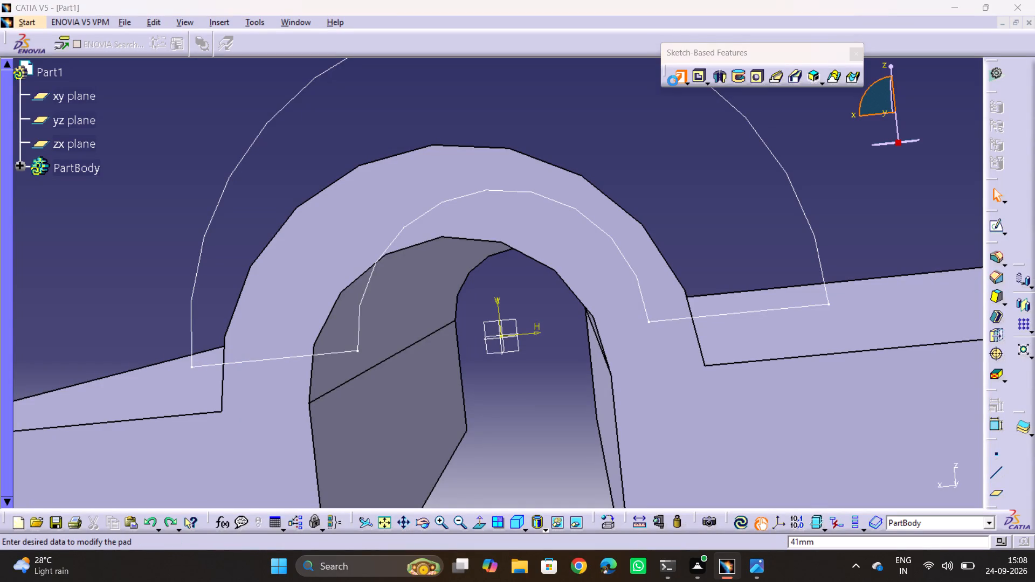
{"action": "double_click", "coordinate": [801, 202]}
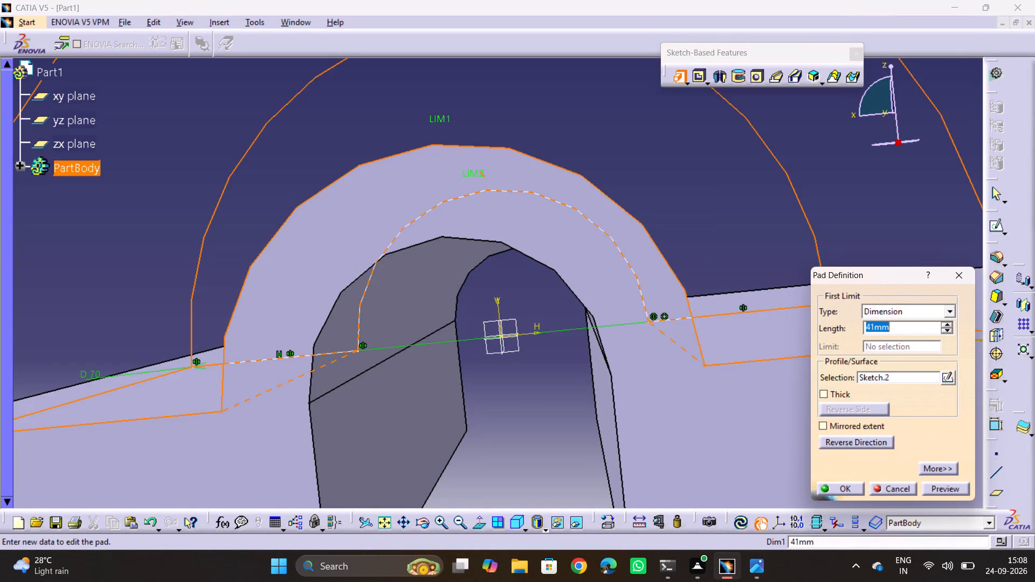
{"action": "middle_click_drag", "start_coordinate": [625, 137], "coordinate": [647, 248], "text": "ctrl"}
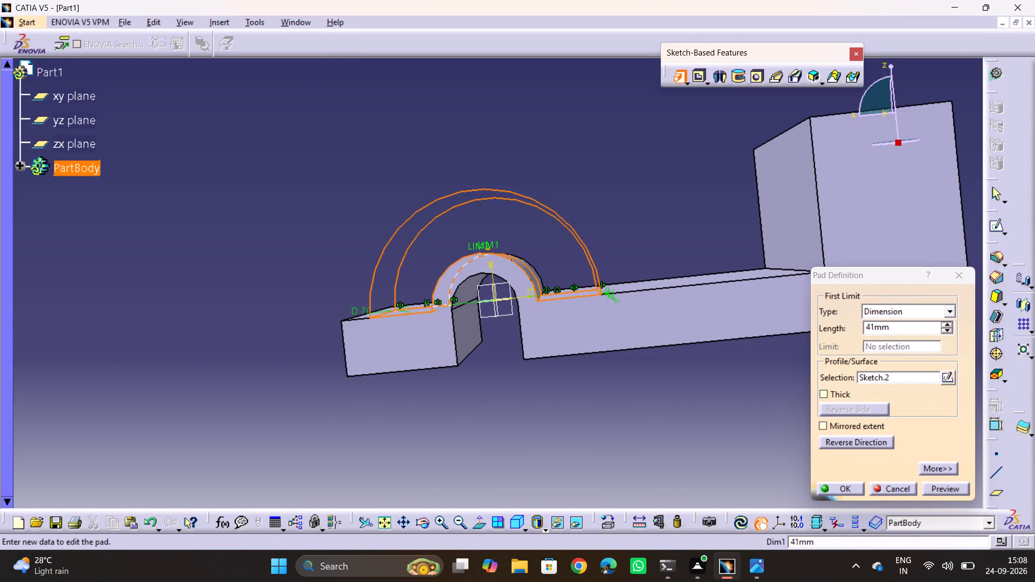
{"action": "middle_click_drag", "start_coordinate": [618, 192], "coordinate": [660, 355]}
{"action": "left_click_drag", "start_coordinate": [607, 191], "coordinate": [660, 355]}
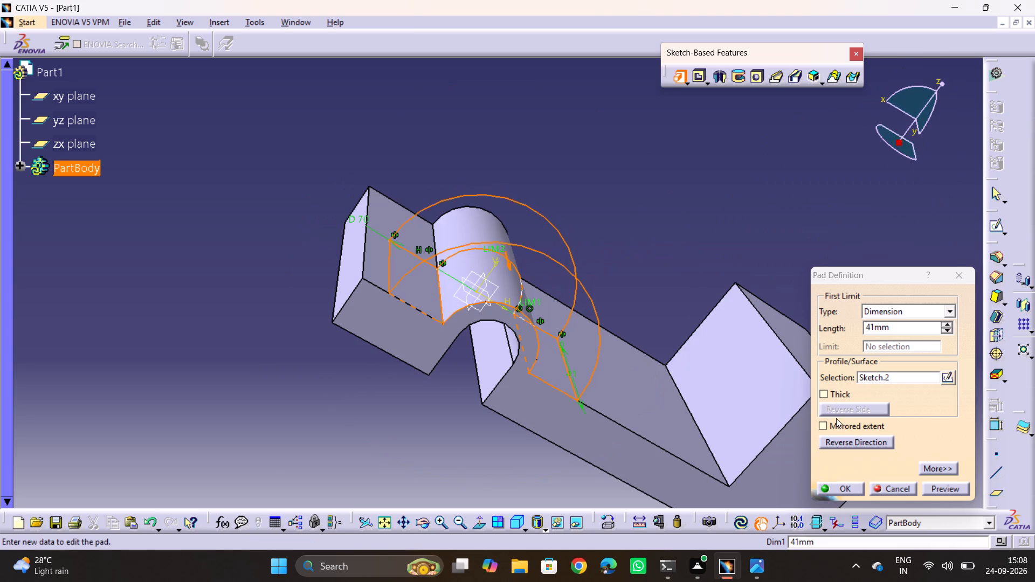
{"action": "left_click", "coordinate": [829, 429]}
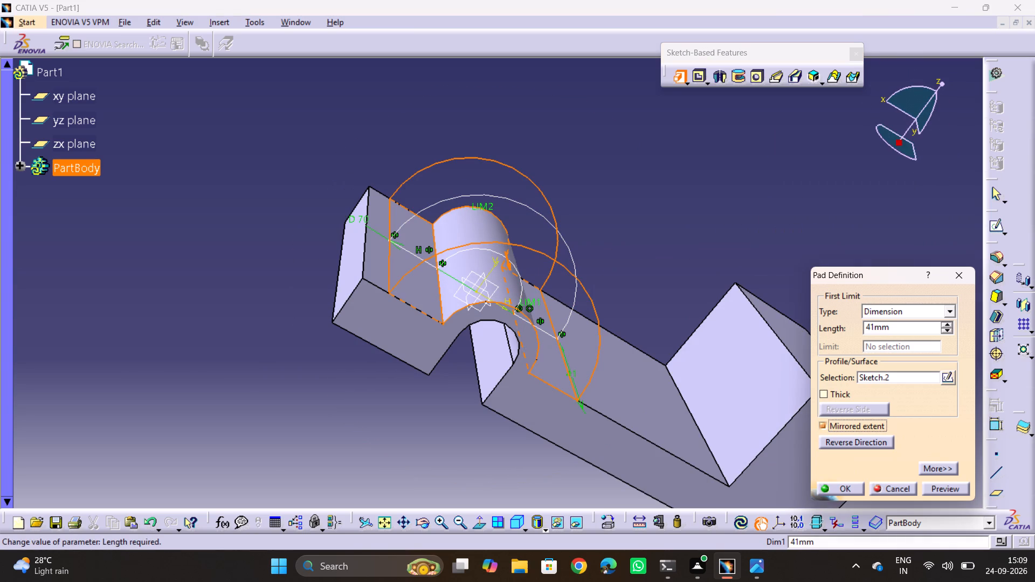
{"action": "triple_click", "coordinate": [891, 324]}
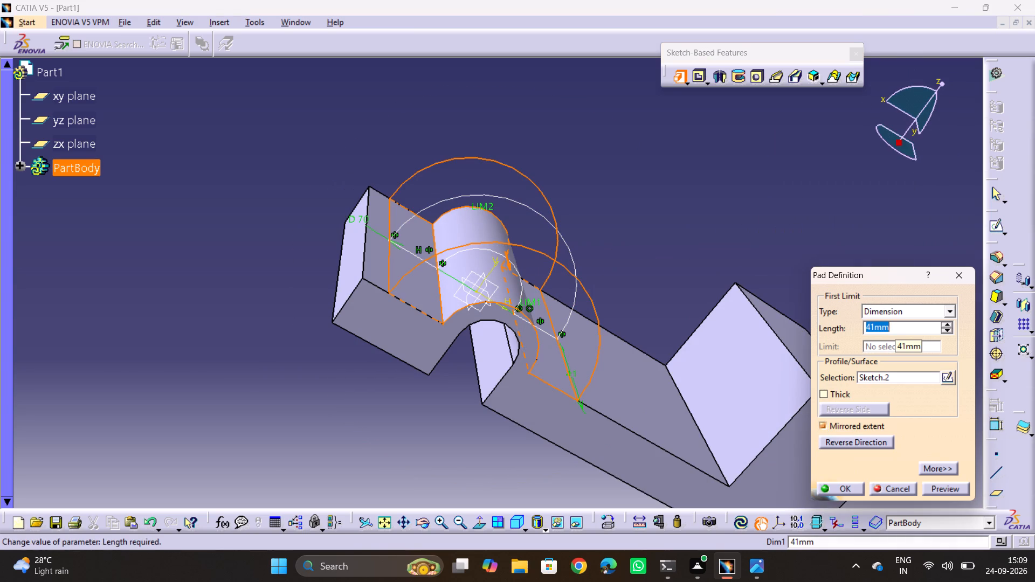
{"action": "type", "text": "26"}
{"action": "key", "text": "Return"}
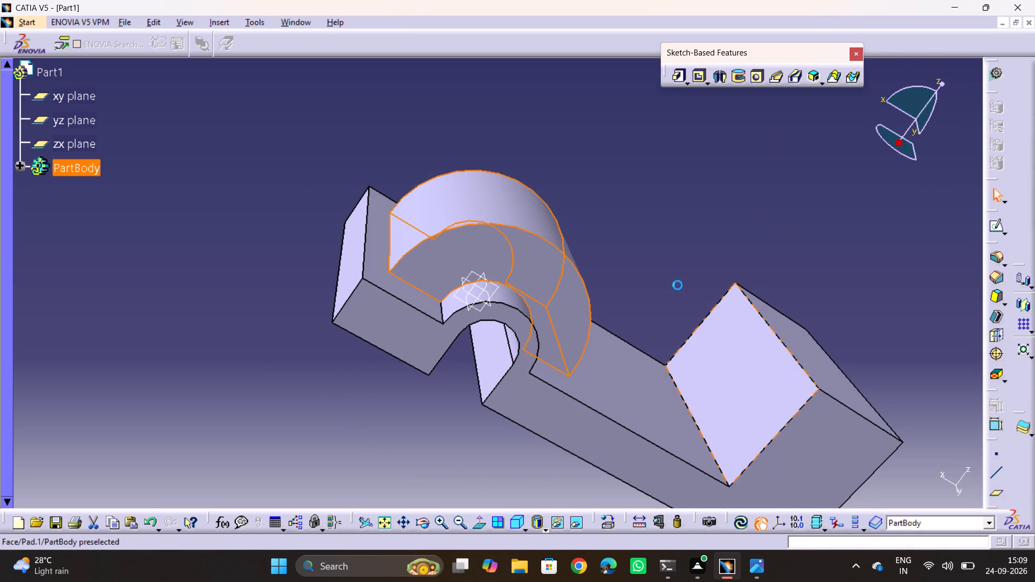
{"action": "left_click", "coordinate": [678, 285]}
{"action": "scroll", "coordinate": [631, 361], "scroll_direction": "down", "scroll_amount": 1}
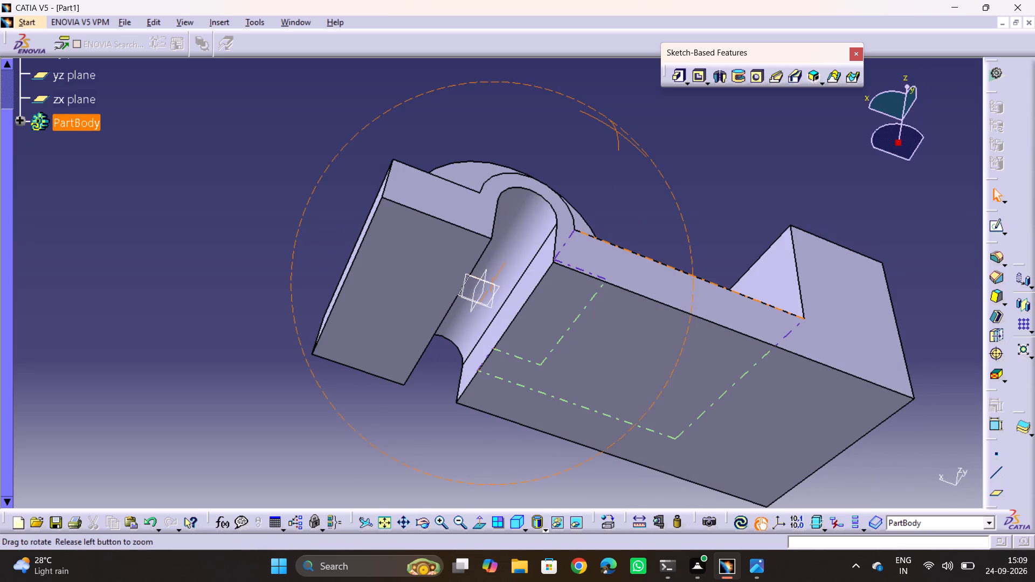
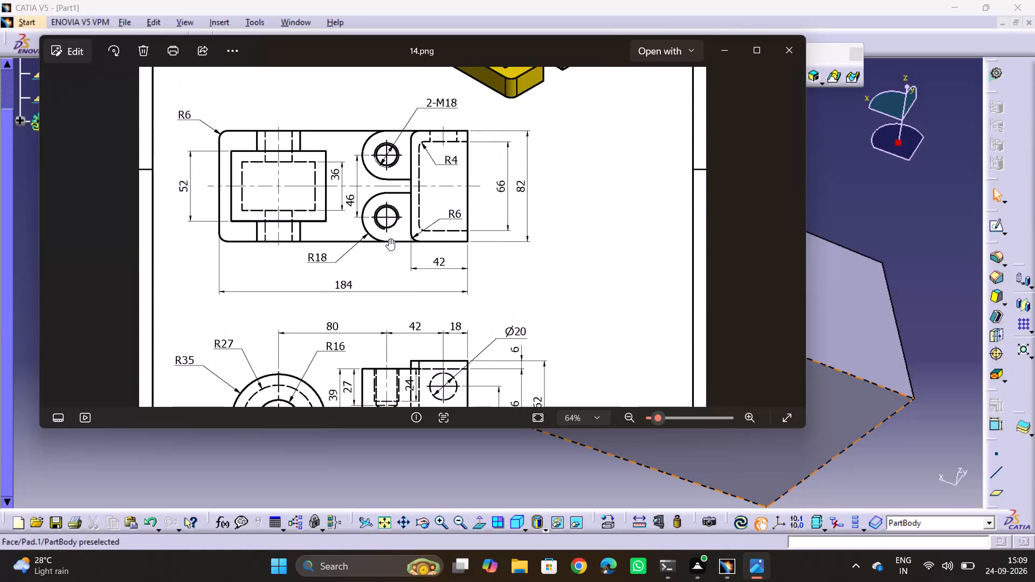
Compare the arch model with drawing 14.png, examining its top and front views for the end block's geometry and dimensions.
{"action": "key", "text": "alt+Tab"}
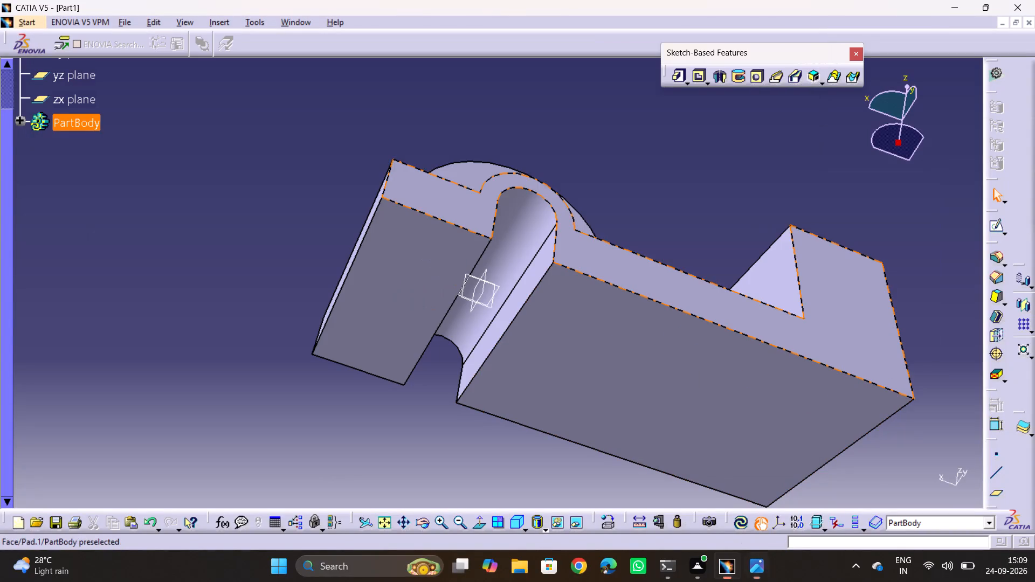
{"action": "middle_click_drag", "start_coordinate": [599, 266], "coordinate": [601, 279]}
{"action": "scroll", "coordinate": [591, 237], "scroll_direction": "down", "scroll_amount": 1}
{"action": "middle_click_drag", "start_coordinate": [593, 234], "coordinate": [535, 336]}
{"action": "left_click_drag", "start_coordinate": [592, 233], "coordinate": [535, 336]}
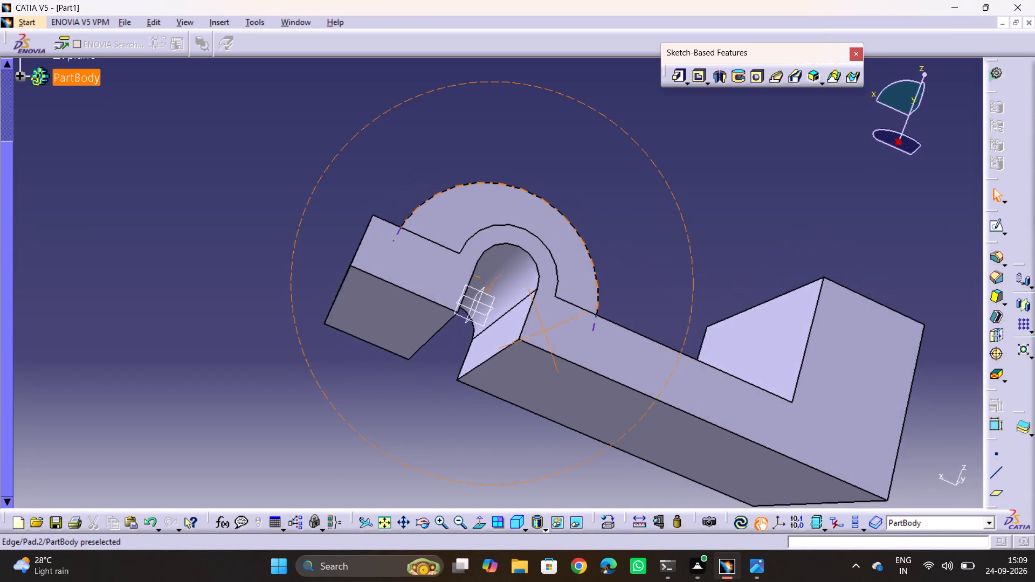
{"action": "middle_click_drag", "start_coordinate": [535, 336], "coordinate": [506, 354]}
{"action": "left_click_drag", "start_coordinate": [535, 336], "coordinate": [504, 356]}
{"action": "key", "text": "alt+Tab"}
{"action": "middle_click_drag", "start_coordinate": [612, 325], "coordinate": [592, 405]}
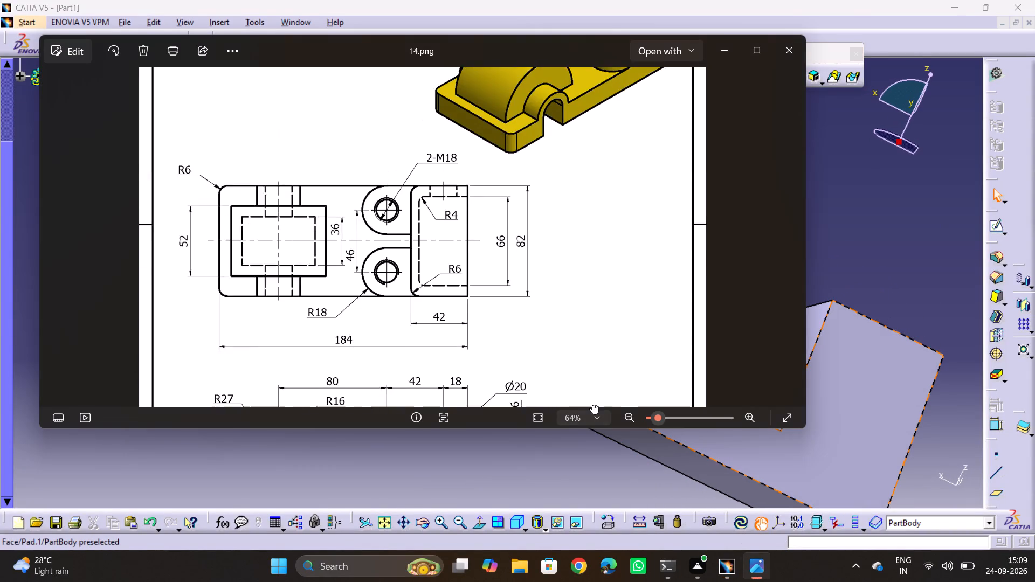
{"action": "middle_click_drag", "start_coordinate": [592, 405], "coordinate": [625, 224]}
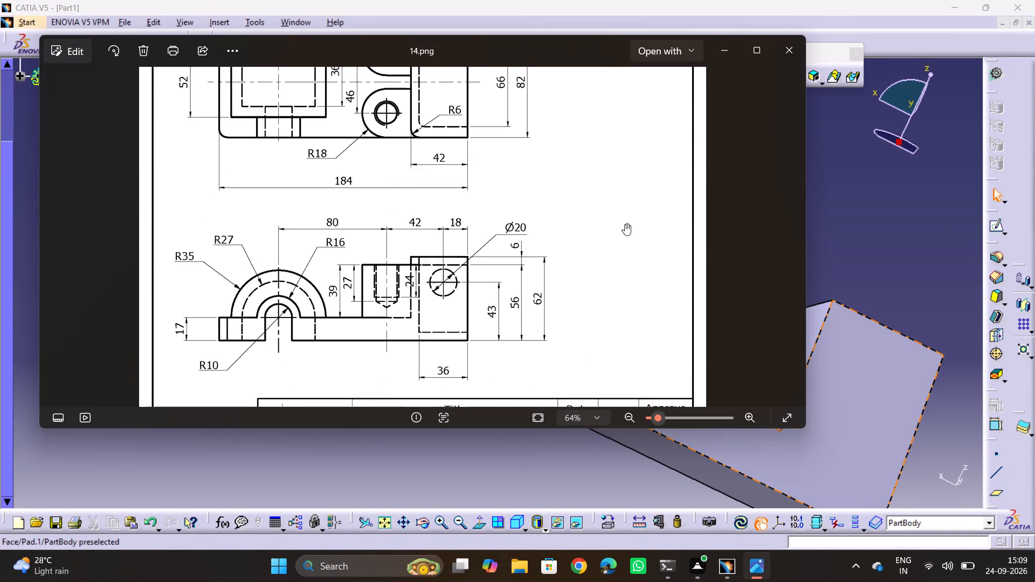
{"action": "middle_click_drag", "start_coordinate": [625, 224], "coordinate": [624, 401]}
{"action": "key", "text": "alt+Tab"}
Open a new sketch on the top face of the raised end block.
{"action": "middle_click_drag", "start_coordinate": [808, 247], "coordinate": [678, 274]}
{"action": "middle_click_drag", "start_coordinate": [664, 261], "coordinate": [450, 331]}
{"action": "left_click_drag", "start_coordinate": [645, 264], "coordinate": [445, 329]}
{"action": "left_click", "coordinate": [622, 395]}
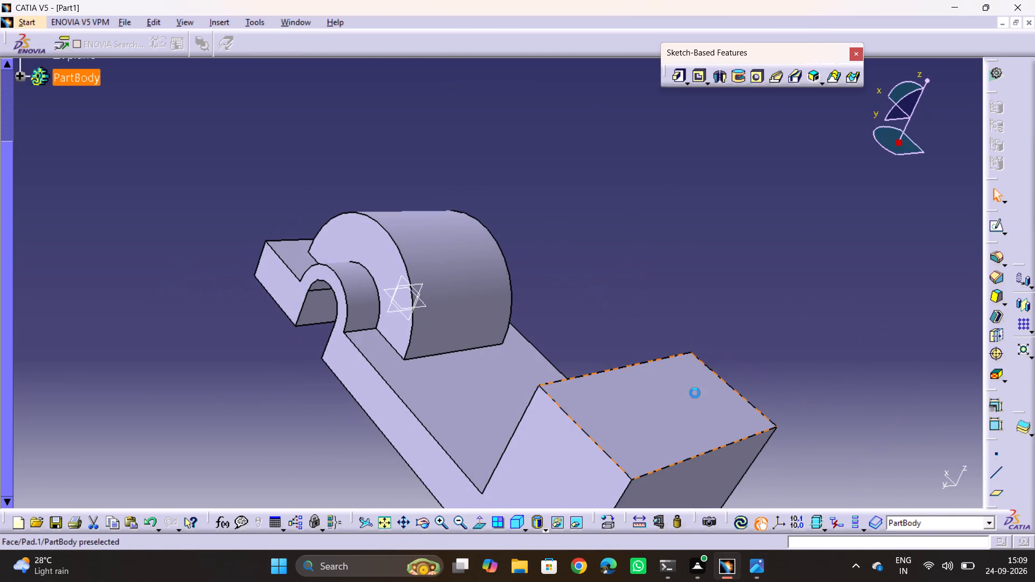
{"action": "left_click", "coordinate": [997, 228]}
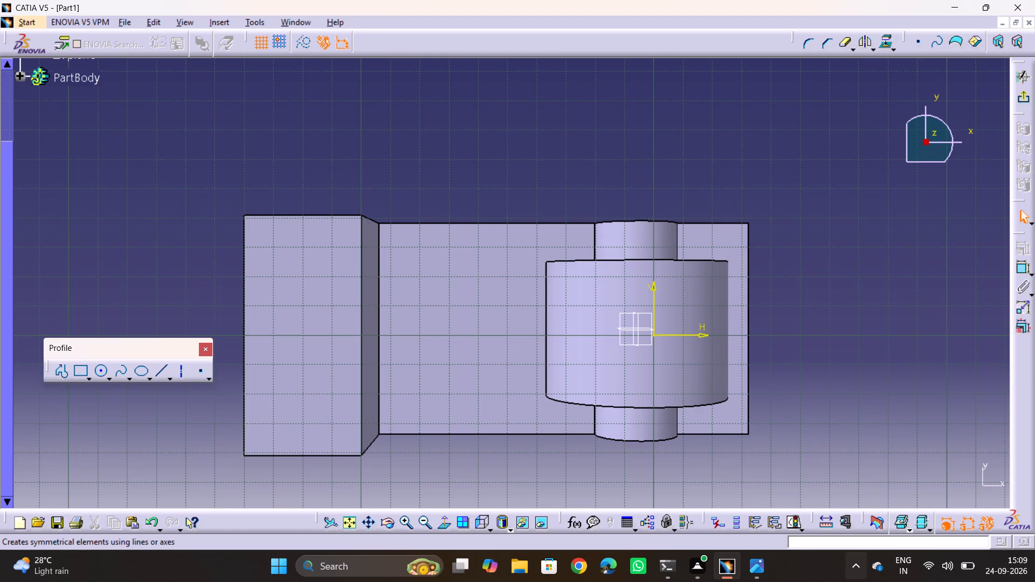
Check drawing 14.png, and draw a horizontal line near the block's upper edge, starting beyond its outer edge and ending short of the inner edge.
{"action": "middle_click_drag", "start_coordinate": [327, 341], "coordinate": [444, 350]}
{"action": "middle_click_drag", "start_coordinate": [466, 292], "coordinate": [472, 237], "text": "ctrl"}
{"action": "middle_click_drag", "start_coordinate": [533, 252], "coordinate": [654, 199]}
{"action": "middle_click_drag", "start_coordinate": [174, 338], "coordinate": [162, 328]}
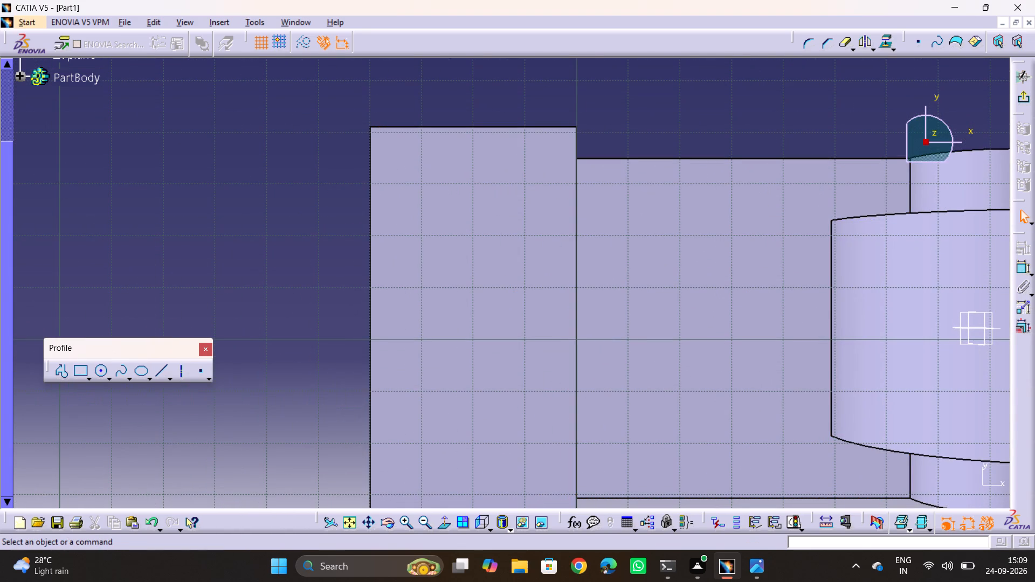
{"action": "middle_click_drag", "start_coordinate": [162, 328], "coordinate": [159, 320]}
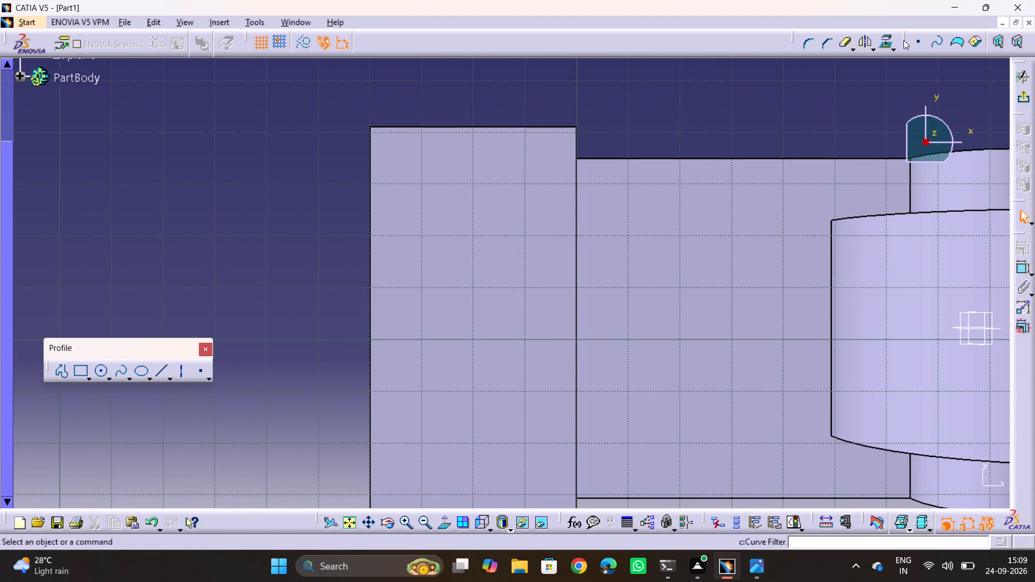
{"action": "key", "text": "alt+Tab"}
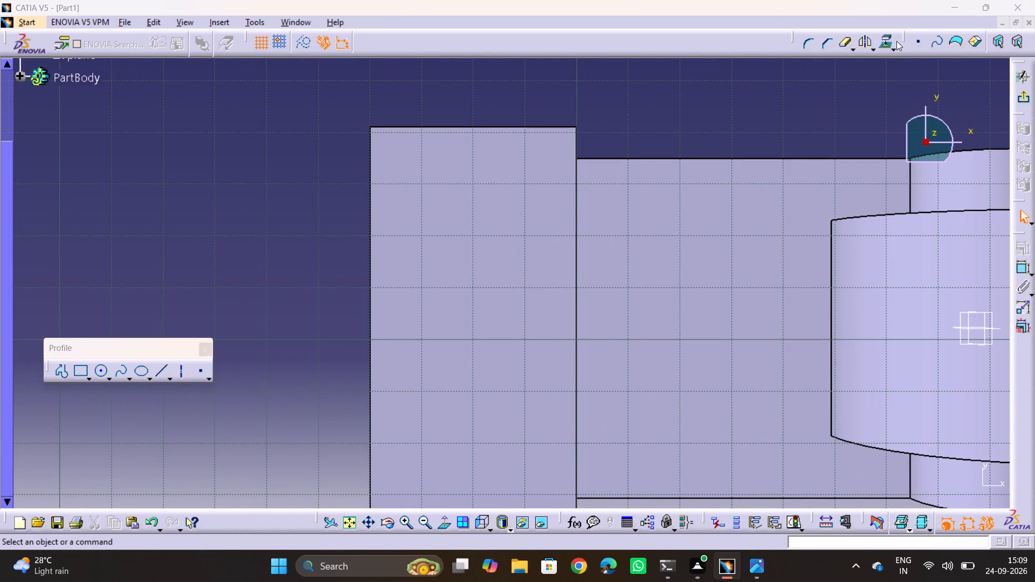
{"action": "key", "text": "alt+Tab"}
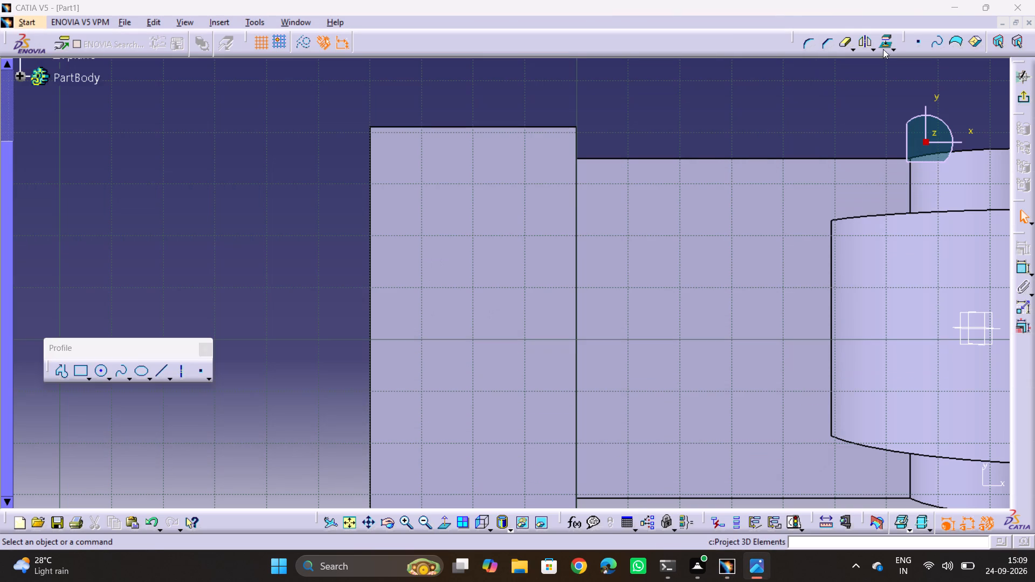
{"action": "left_click", "coordinate": [157, 375]}
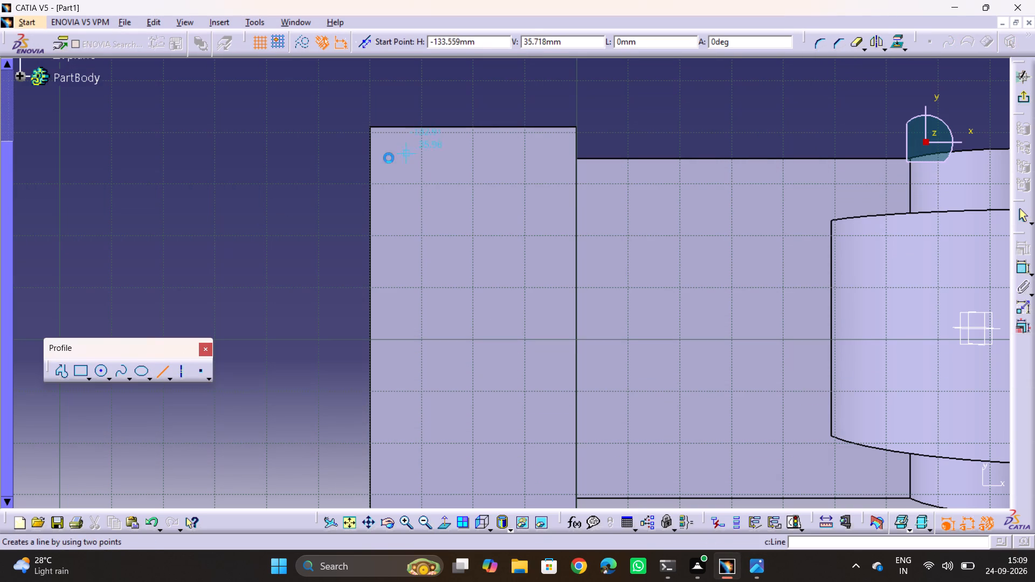
{"action": "key", "text": "alt+Tab"}
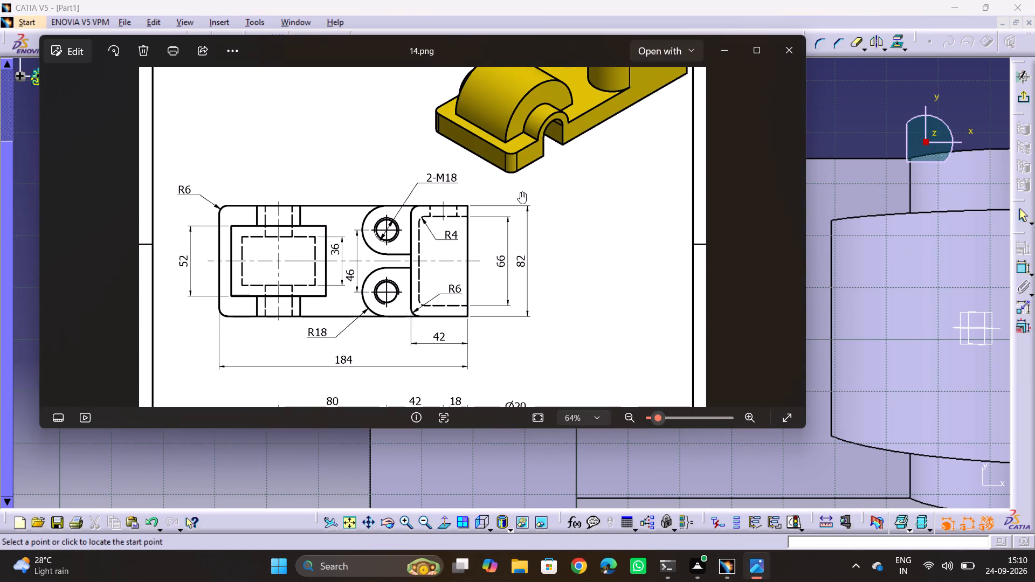
{"action": "key", "text": "alt+Tab"}
{"action": "key", "text": "alt+Tab"}
{"action": "key", "text": "alt+Tab"}
{"action": "left_click_drag", "start_coordinate": [351, 180], "coordinate": [362, 179]}
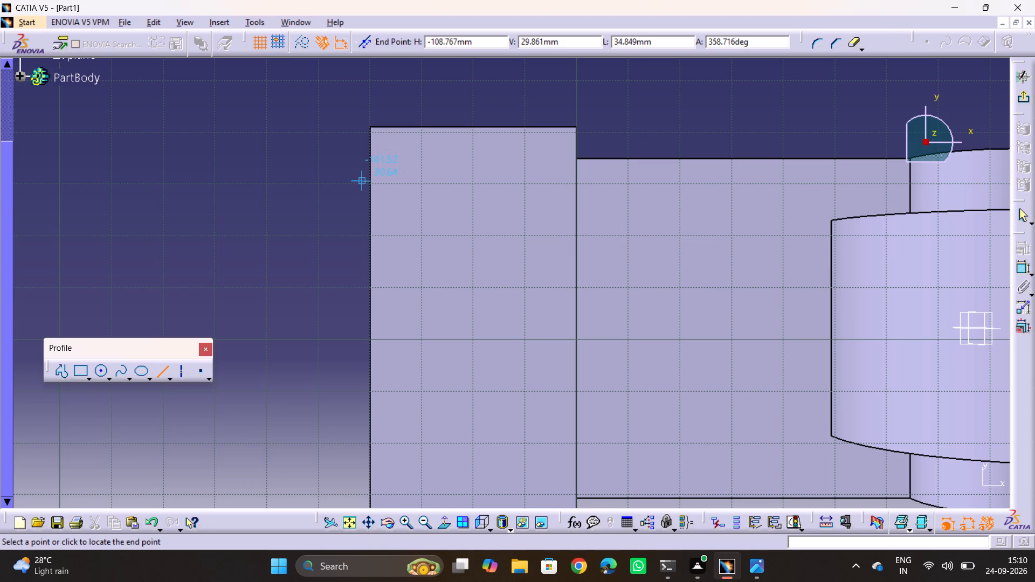
{"action": "left_click", "coordinate": [542, 180]}
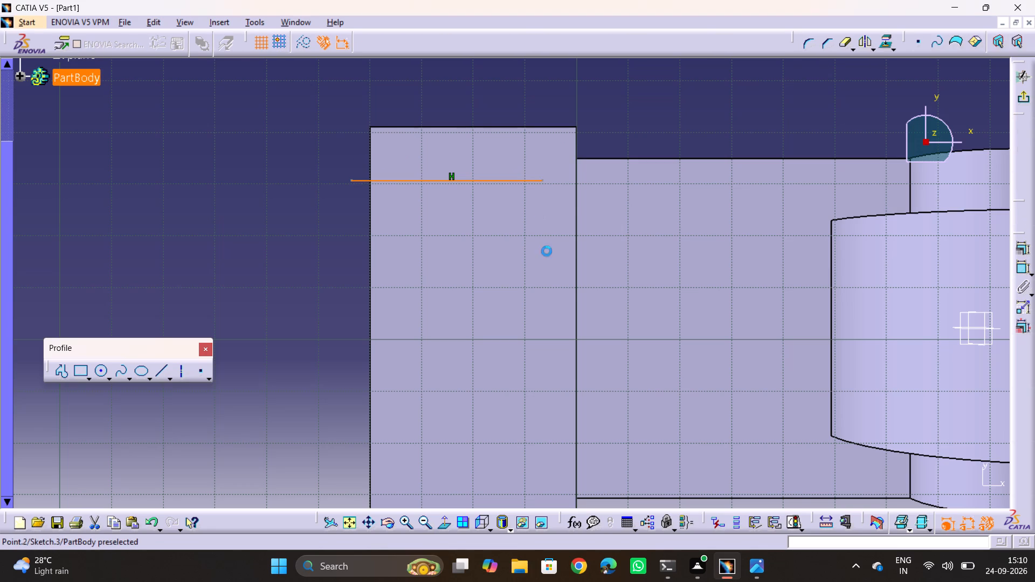
Continue the pocket outline from the line's inner end: vertical segment about 65 mm, lower segment about 33 mm toward the block's outer edge.
{"action": "middle_click_drag", "start_coordinate": [550, 269], "coordinate": [567, 208]}
{"action": "scroll", "coordinate": [566, 209], "scroll_direction": "up", "scroll_amount": 1}
{"action": "left_click", "coordinate": [59, 372]}
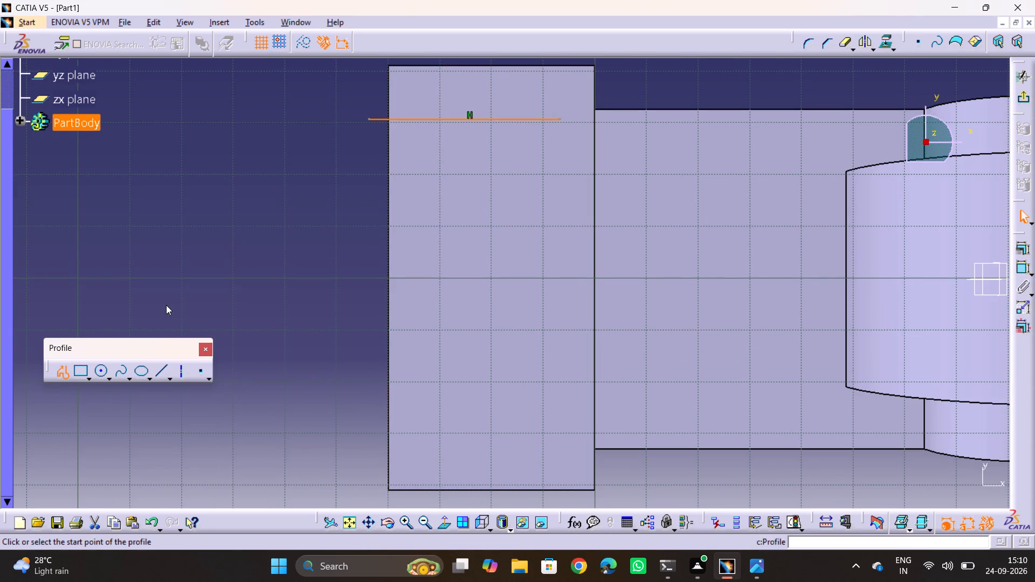
{"action": "left_click", "coordinate": [562, 117]}
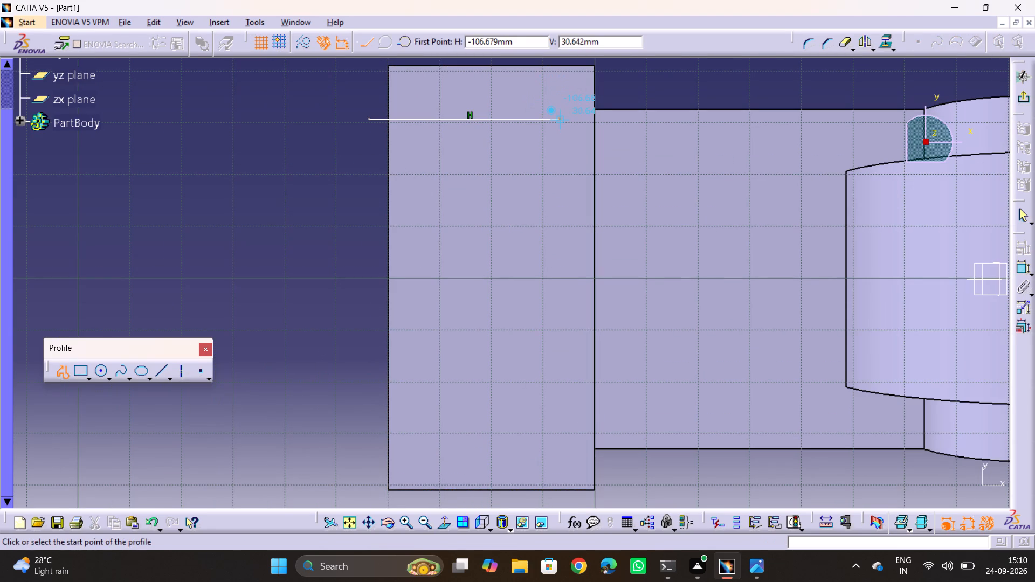
{"action": "middle_click_drag", "start_coordinate": [558, 261], "coordinate": [565, 163]}
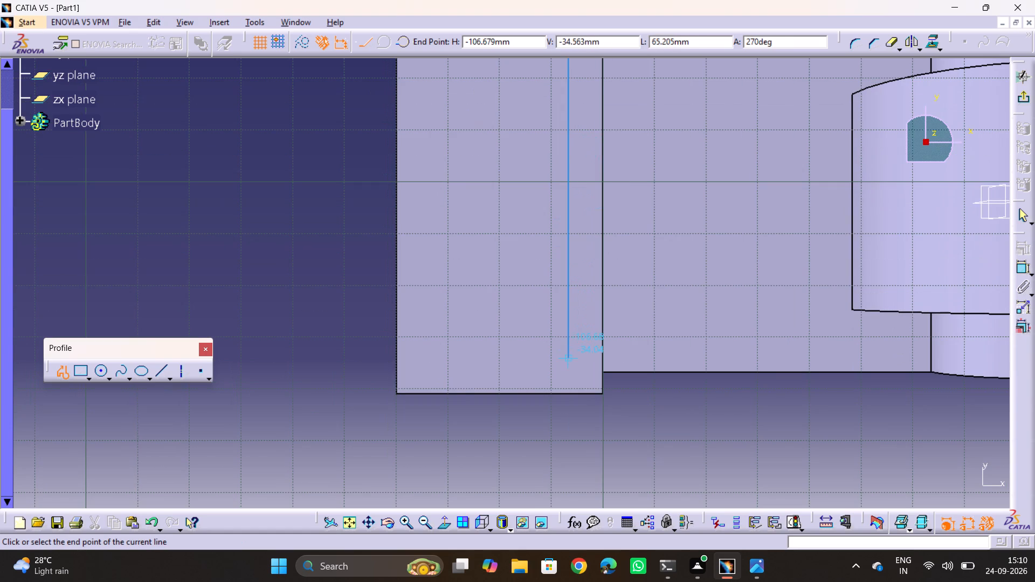
{"action": "left_click", "coordinate": [568, 361]}
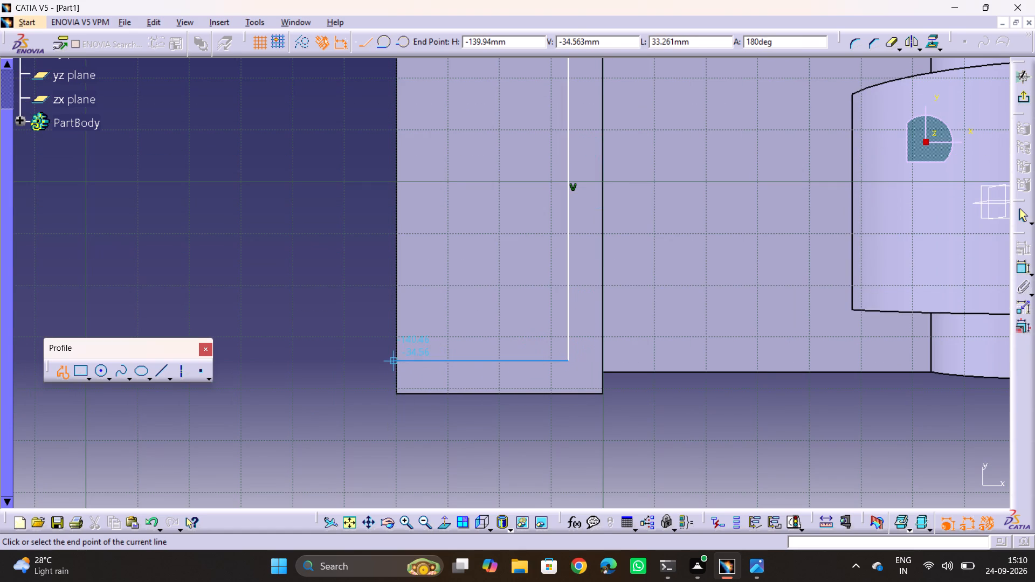
{"action": "left_click", "coordinate": [399, 365]}
{"action": "key", "text": "Escape"}
{"action": "key", "text": "Escape"}
{"action": "key", "text": "Escape"}
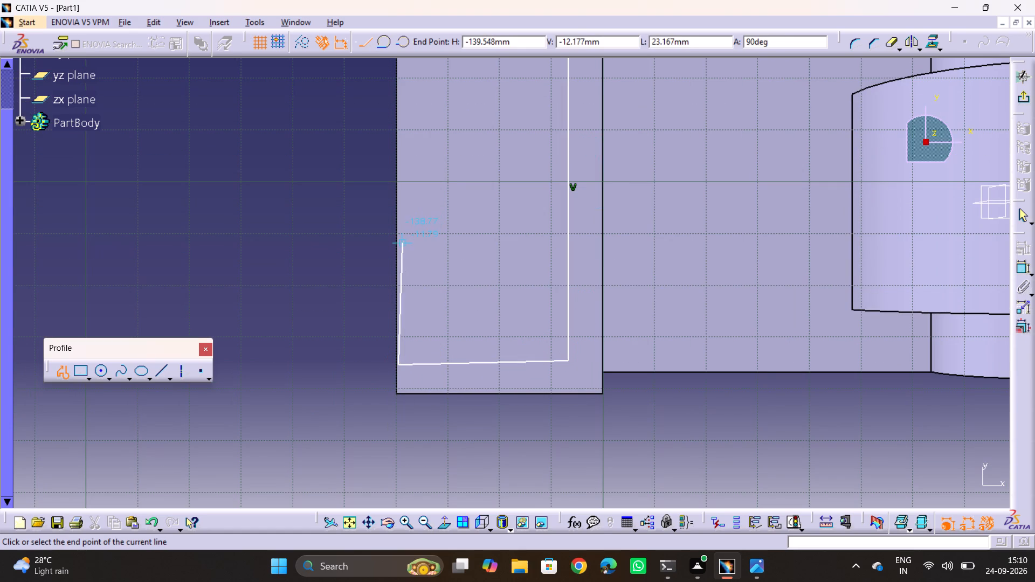
{"action": "key", "text": "Escape"}
{"action": "key", "text": "Escape"}
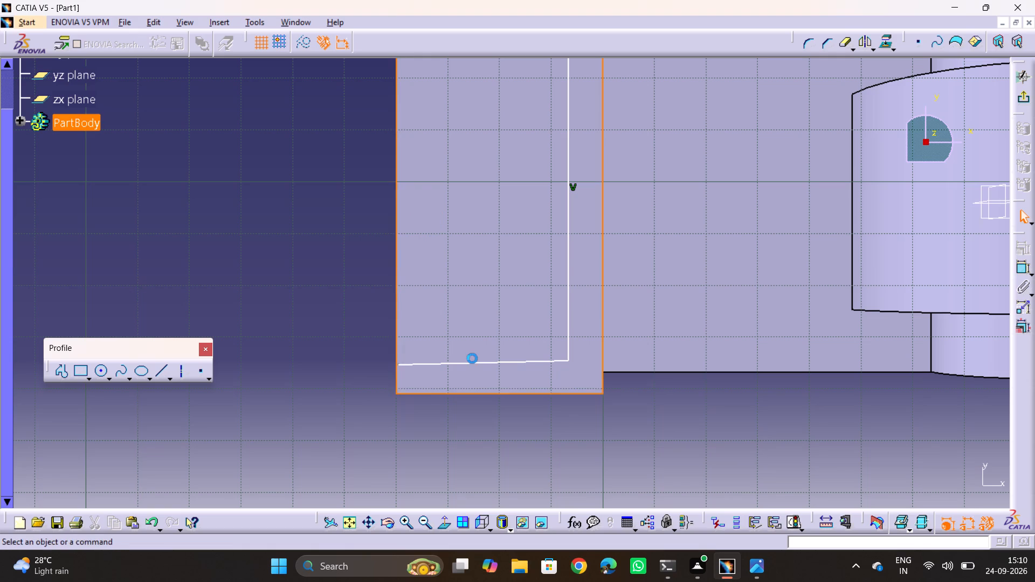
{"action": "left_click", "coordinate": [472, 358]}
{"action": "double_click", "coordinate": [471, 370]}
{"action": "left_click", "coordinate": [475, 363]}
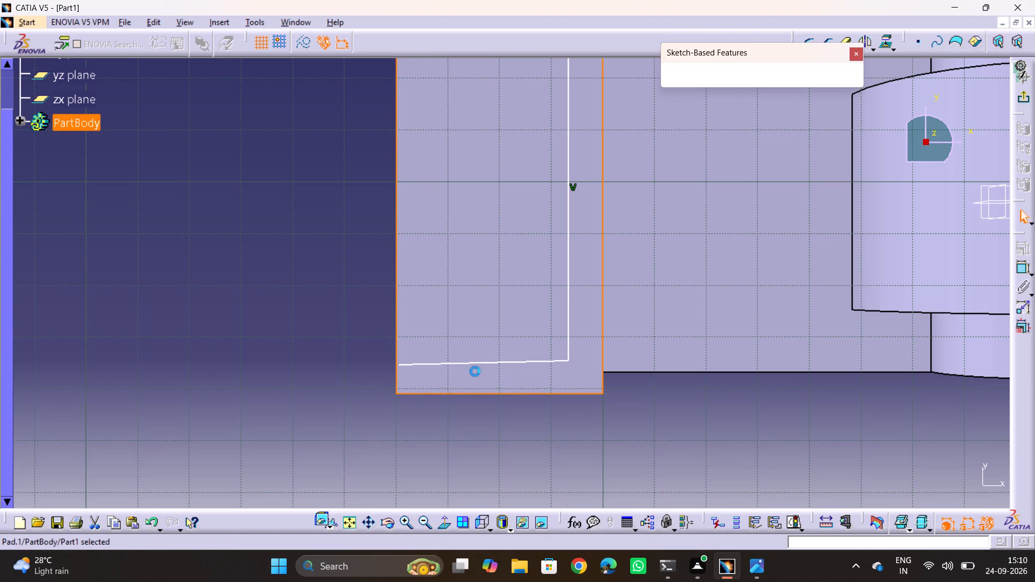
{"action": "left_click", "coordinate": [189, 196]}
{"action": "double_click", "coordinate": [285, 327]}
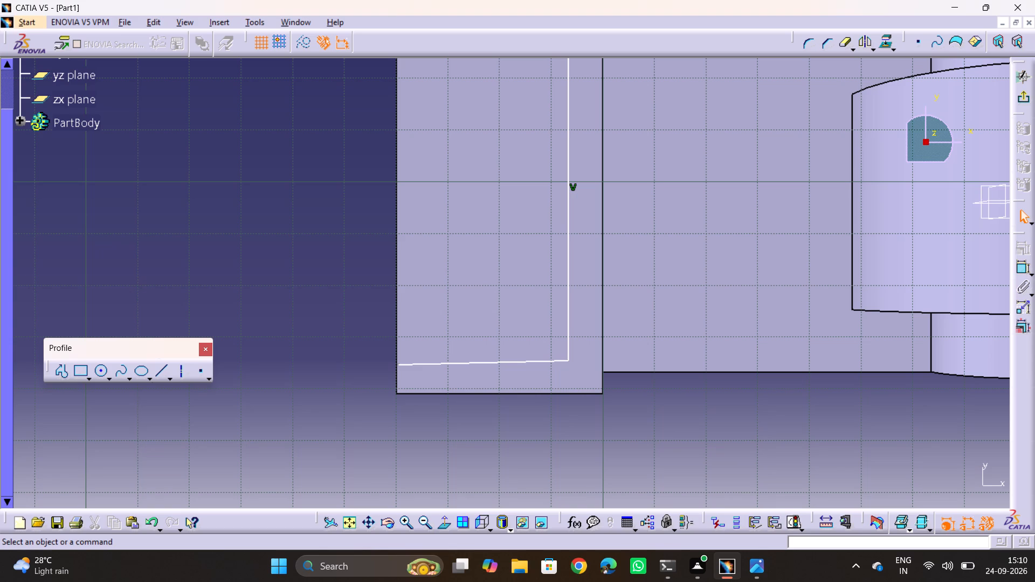
Apply a horizontal constraint to the slightly tilted lower line of the outline.
{"action": "left_click", "coordinate": [461, 364]}
{"action": "right_click", "coordinate": [468, 362]}
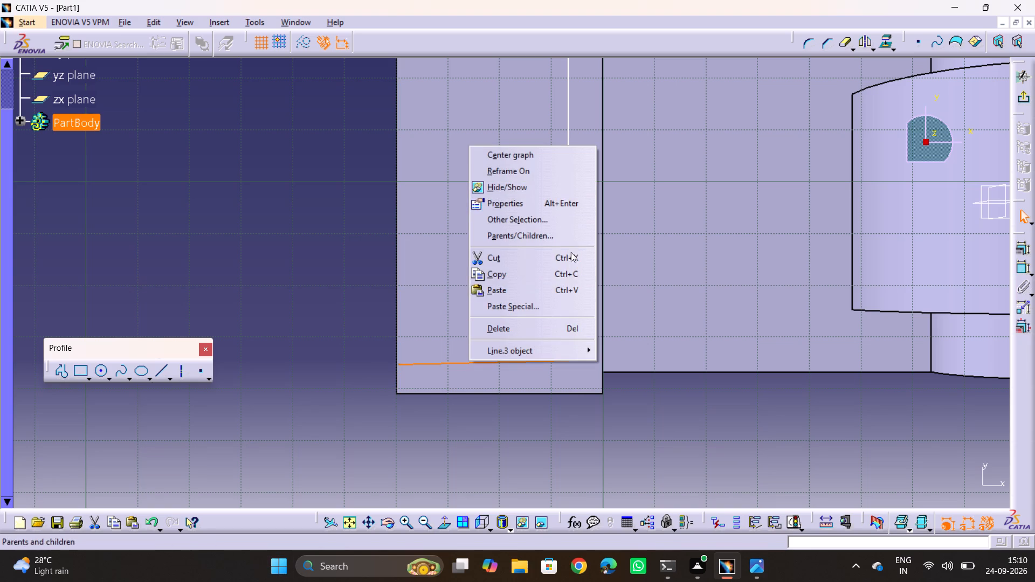
{"action": "left_click", "coordinate": [508, 343]}
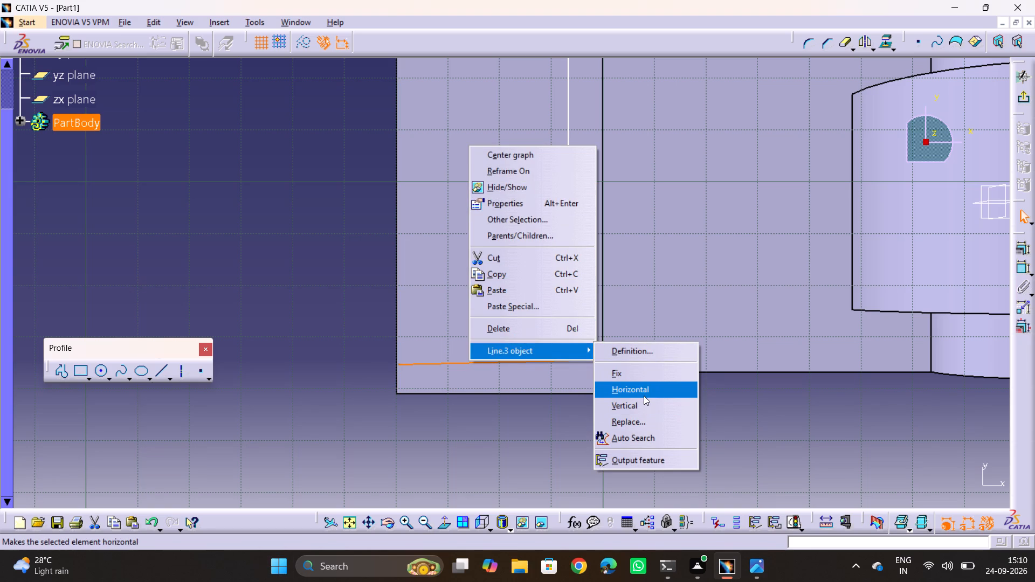
{"action": "left_click", "coordinate": [644, 396]}
{"action": "left_click", "coordinate": [541, 460]}
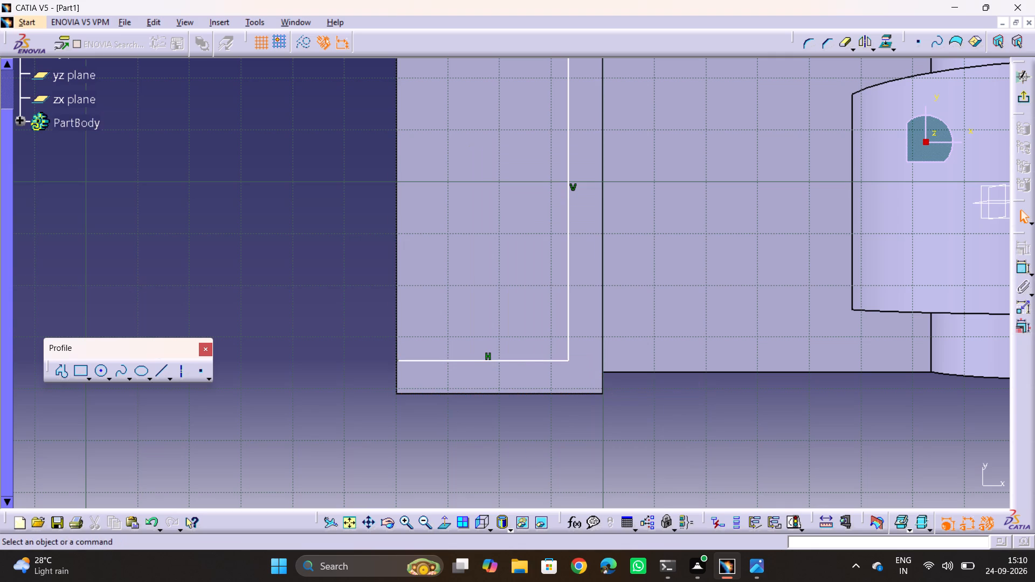
Constrain the offset between the outline's lower line and the block's lower edge, and set it to 8 mm.
{"action": "middle_click_drag", "start_coordinate": [605, 324], "coordinate": [610, 346], "text": "ctrl"}
{"action": "key", "text": "alt+Tab"}
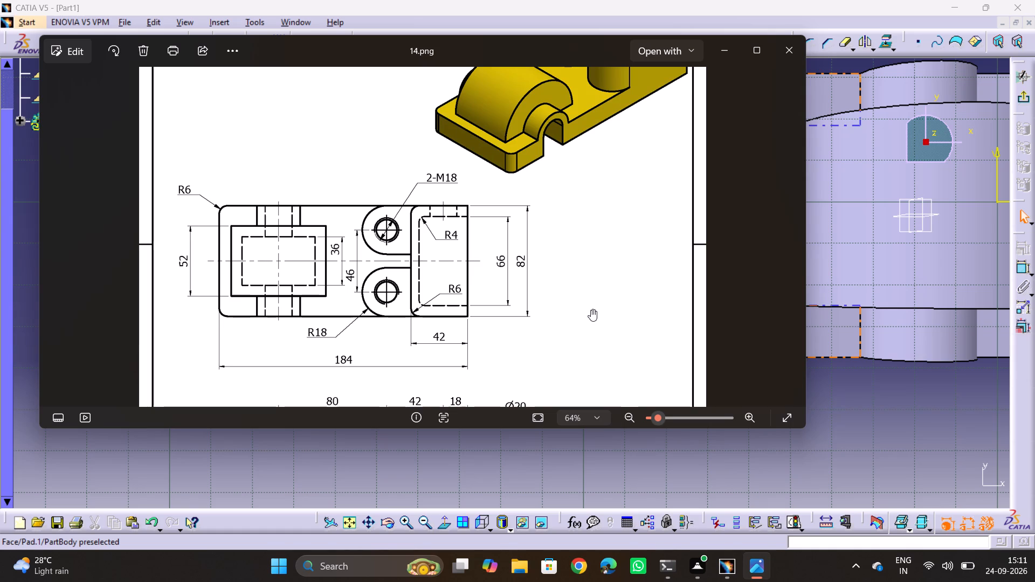
{"action": "key", "text": "alt+Tab"}
{"action": "middle_click_drag", "start_coordinate": [546, 152], "coordinate": [558, 223]}
{"action": "middle_click_drag", "start_coordinate": [557, 163], "coordinate": [579, 113], "text": "ctrl"}
{"action": "middle_click_drag", "start_coordinate": [598, 131], "coordinate": [619, 229]}
{"action": "middle_click_drag", "start_coordinate": [621, 178], "coordinate": [622, 215], "text": "ctrl"}
{"action": "middle_click_drag", "start_coordinate": [622, 215], "coordinate": [604, 136]}
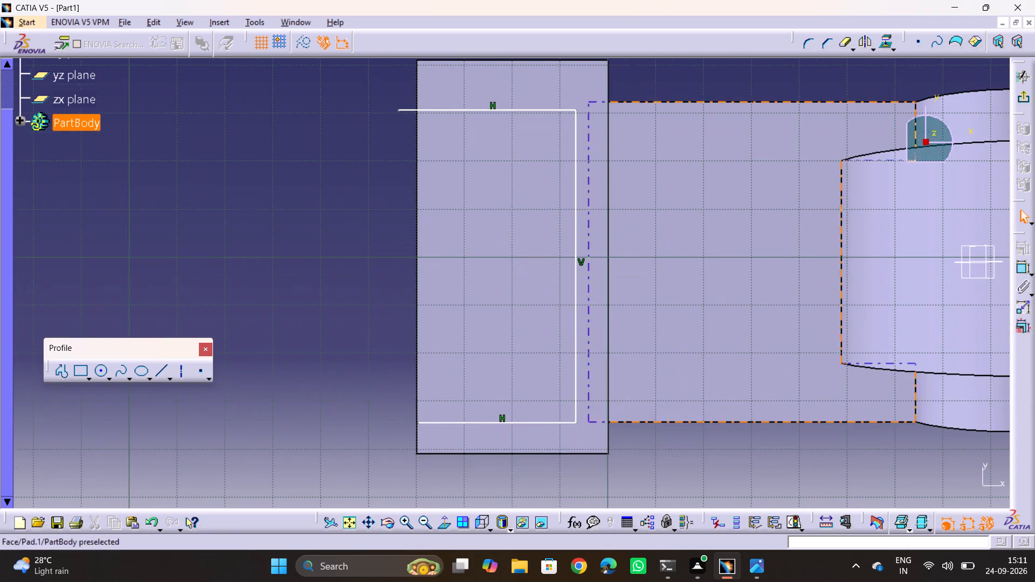
{"action": "double_click", "coordinate": [1017, 273]}
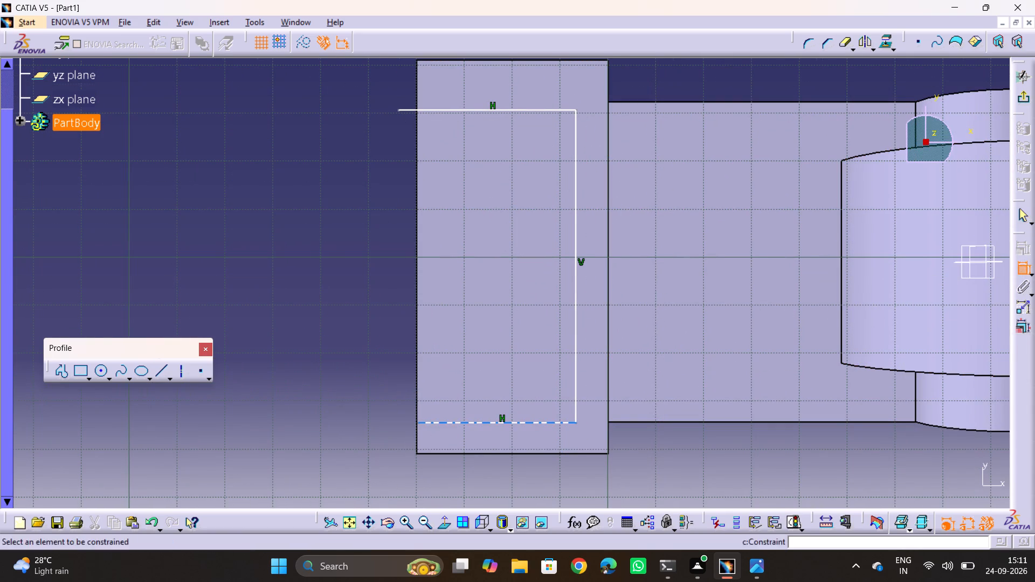
{"action": "left_click", "coordinate": [546, 424]}
{"action": "left_click", "coordinate": [529, 452]}
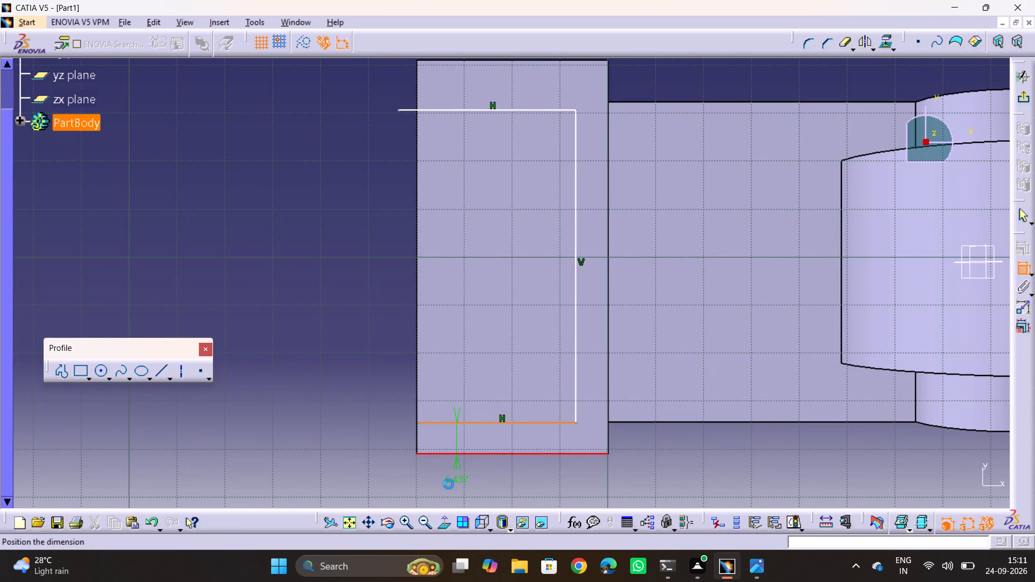
{"action": "left_click", "coordinate": [448, 484]}
{"action": "double_click", "coordinate": [451, 479]}
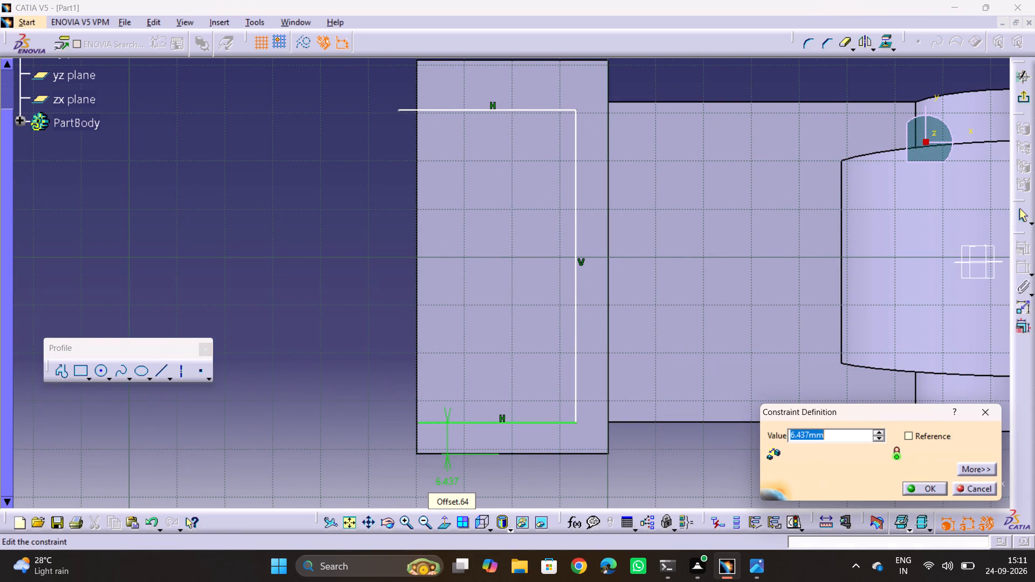
{"action": "key", "text": "8"}
{"action": "key", "text": "Return"}
{"action": "left_click", "coordinate": [327, 327]}
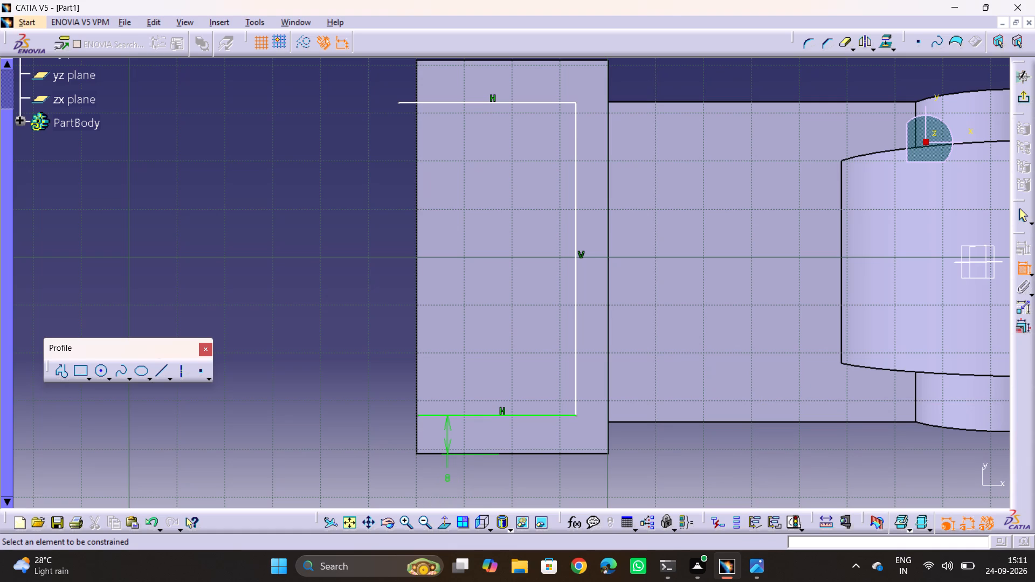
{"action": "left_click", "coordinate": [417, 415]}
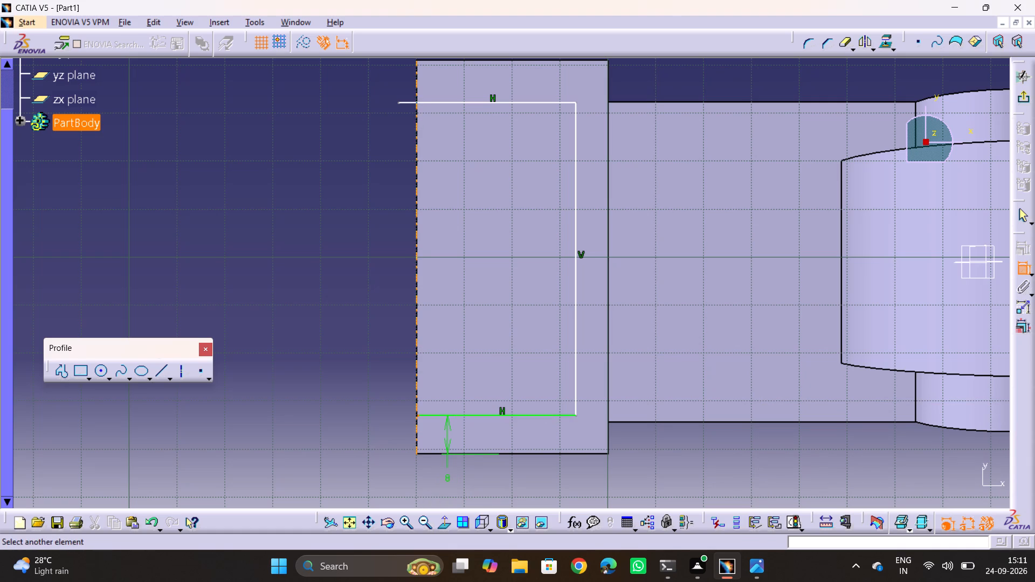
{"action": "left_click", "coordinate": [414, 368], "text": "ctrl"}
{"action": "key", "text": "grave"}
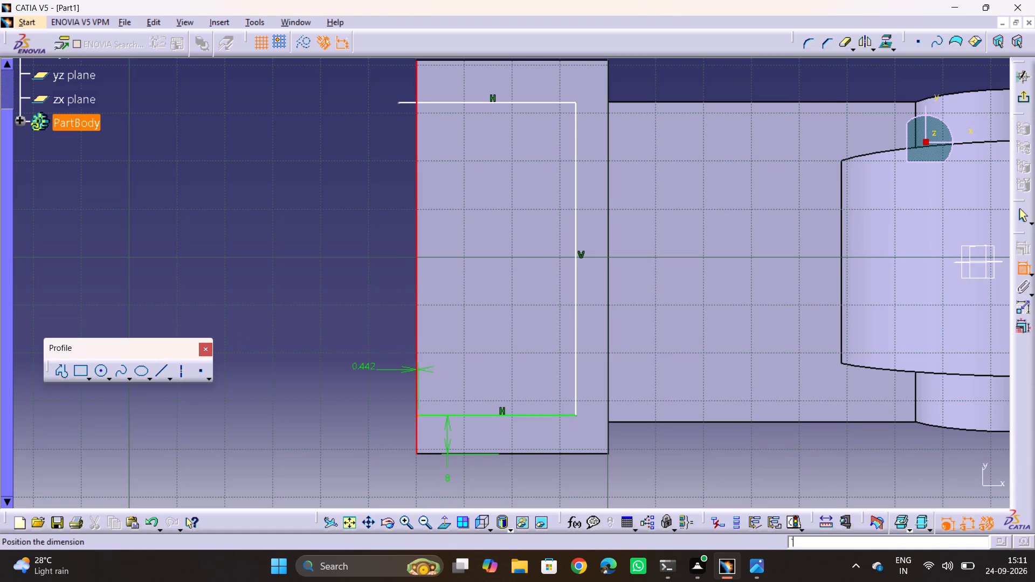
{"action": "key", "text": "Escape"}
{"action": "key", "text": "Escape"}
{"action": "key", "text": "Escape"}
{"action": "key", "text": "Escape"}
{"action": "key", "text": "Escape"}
Make the outer endpoint of the outline's lower line coincident with the block's outer edge.
{"action": "left_click", "coordinate": [416, 399]}
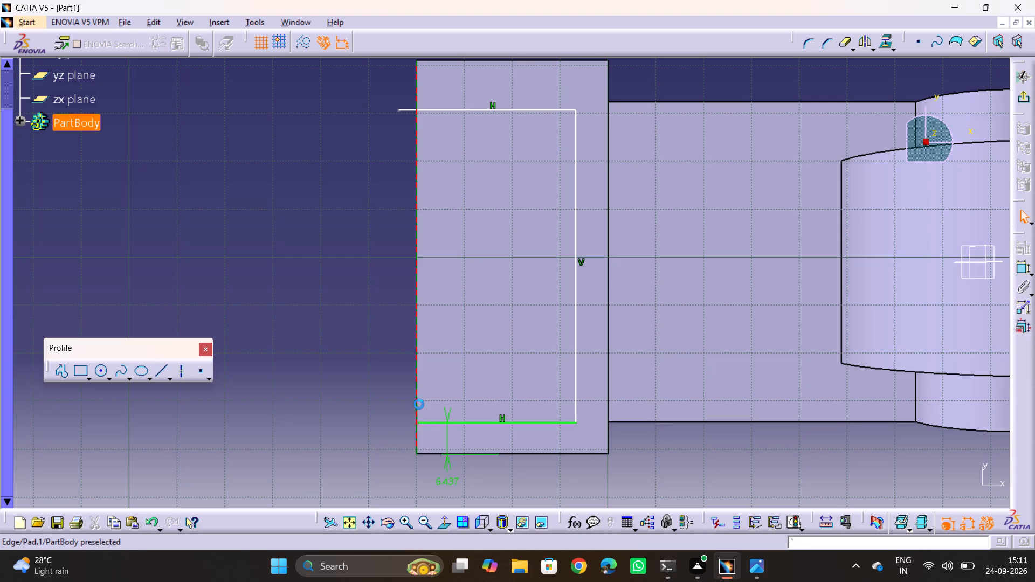
{"action": "left_click", "coordinate": [420, 422], "text": "ctrl"}
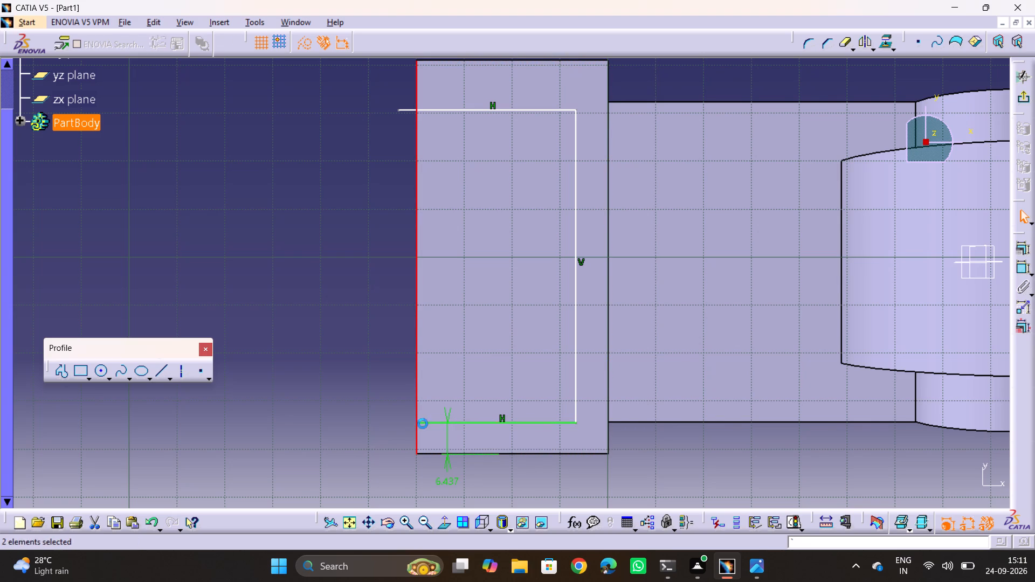
{"action": "left_click", "coordinate": [1023, 243]}
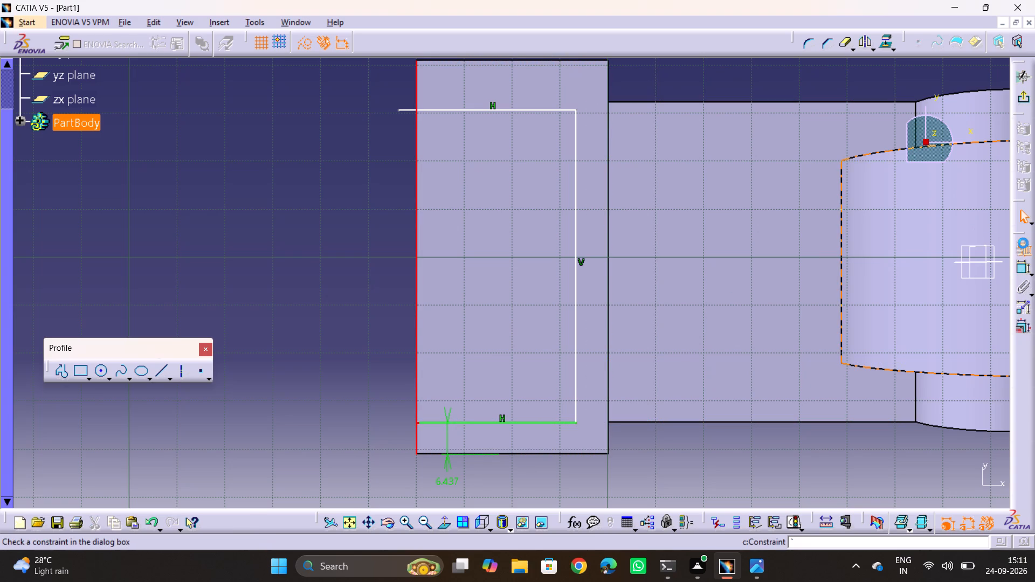
{"action": "left_click", "coordinate": [296, 147]}
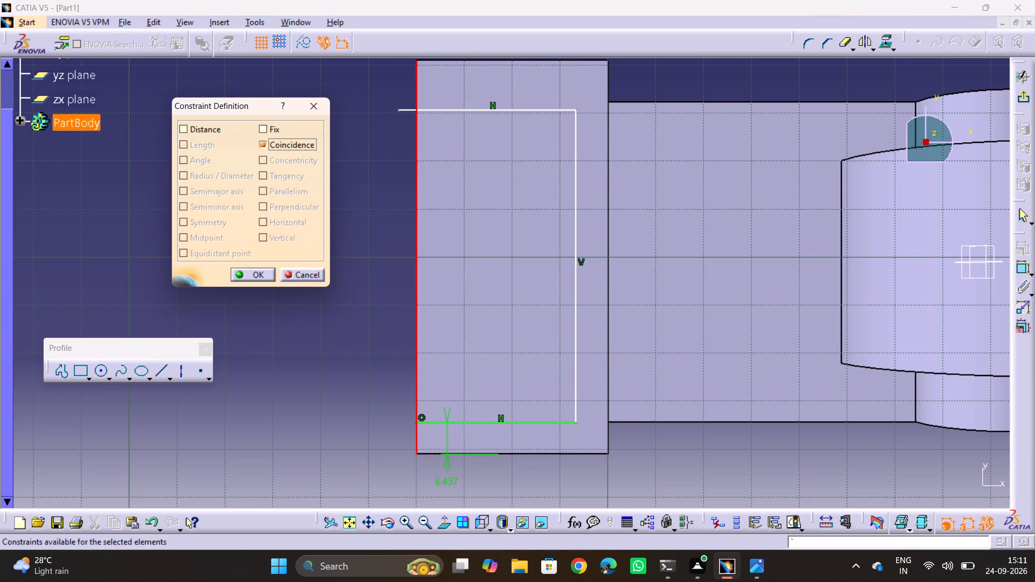
{"action": "left_click", "coordinate": [257, 268]}
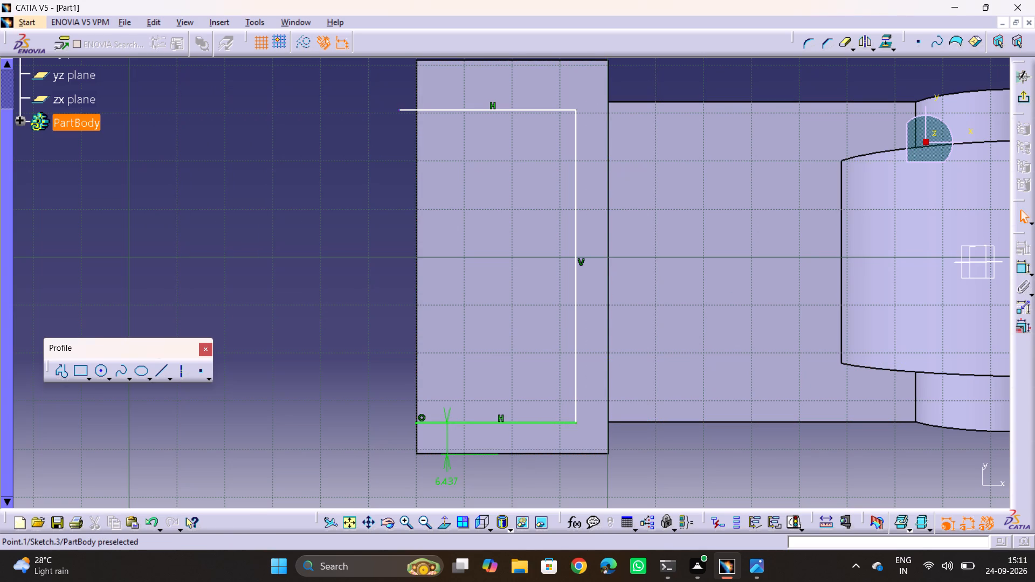
Make the outer endpoint of the outline's upper line coincident with the block's outer edge.
{"action": "left_click", "coordinate": [396, 108]}
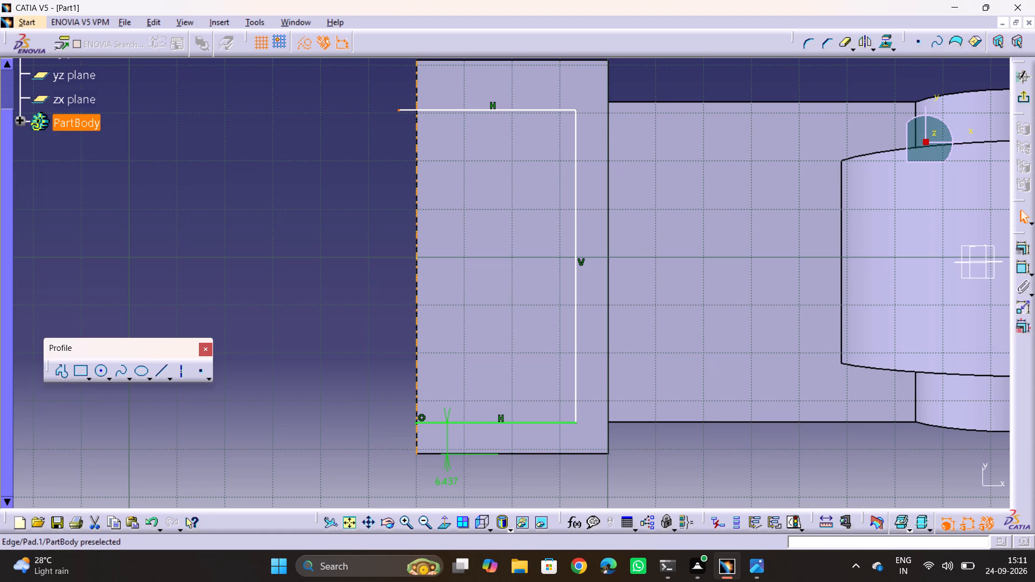
{"action": "left_click", "coordinate": [417, 164], "text": "ctrl"}
{"action": "left_click", "coordinate": [1030, 252]}
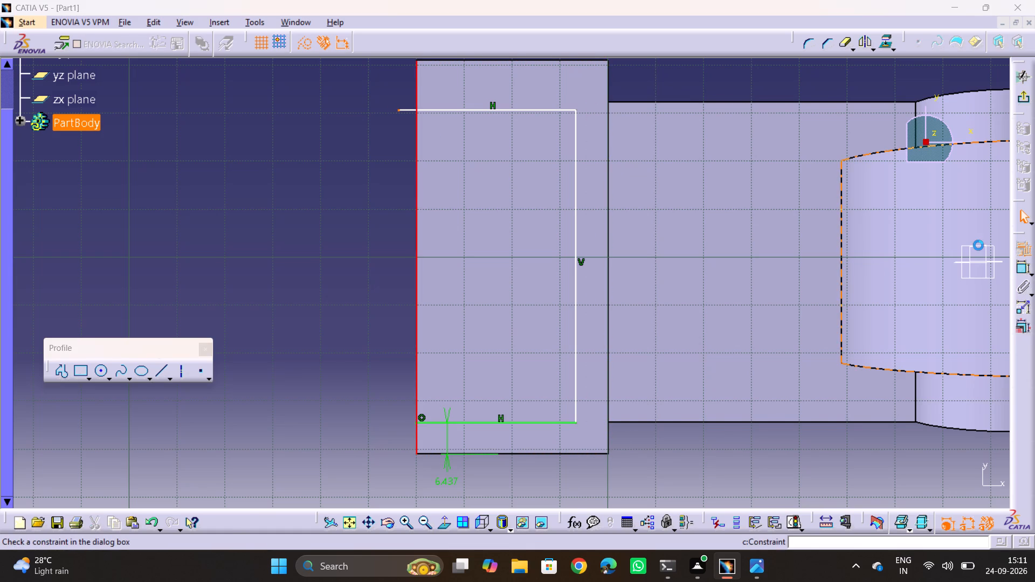
{"action": "left_click", "coordinate": [291, 141]}
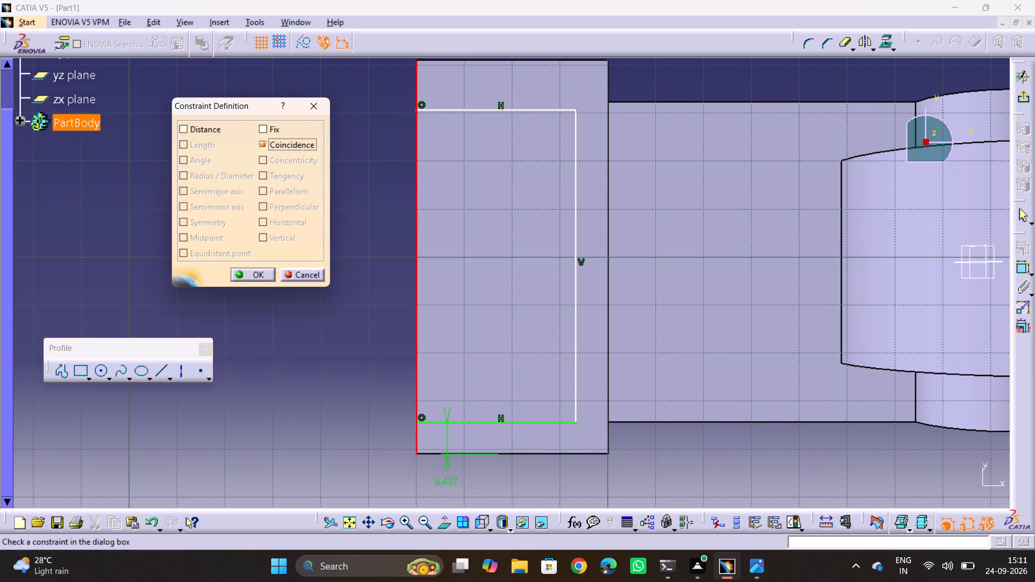
{"action": "left_click", "coordinate": [267, 272]}
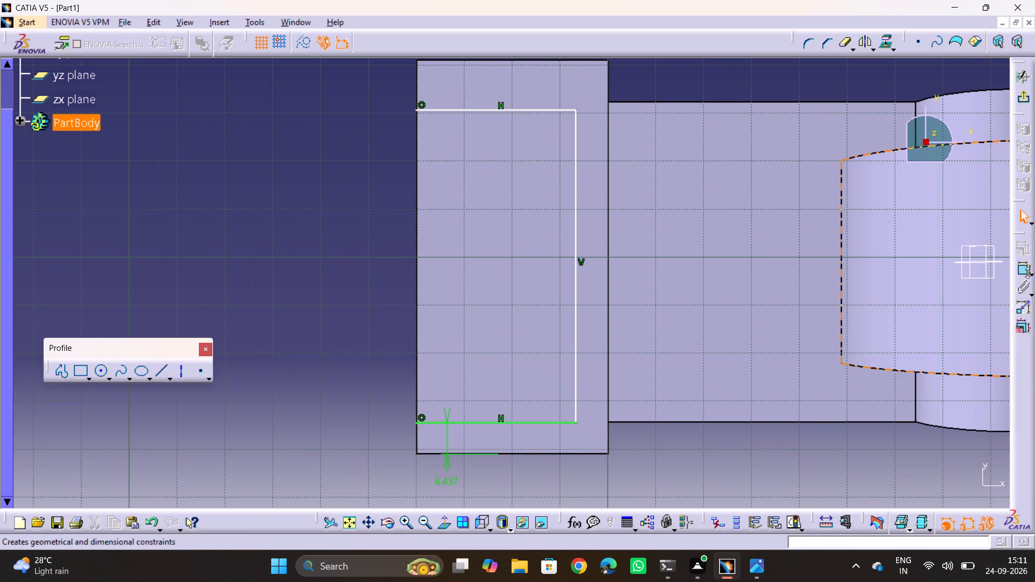
Constrain the offset between the outline's vertical line and the block's inner edge, and set it to 8 mm.
{"action": "triple_click", "coordinate": [1027, 273]}
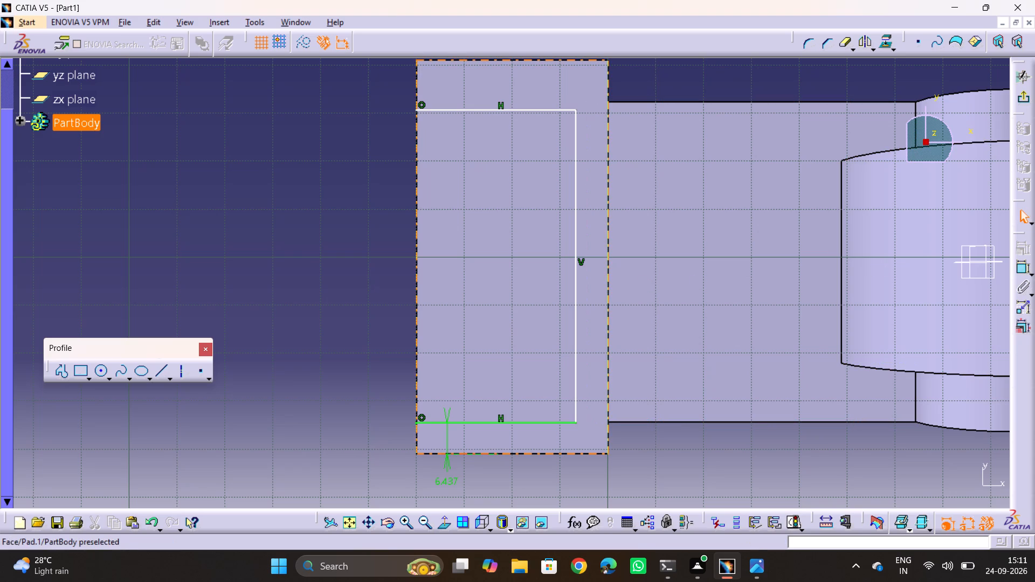
{"action": "left_click", "coordinate": [577, 306]}
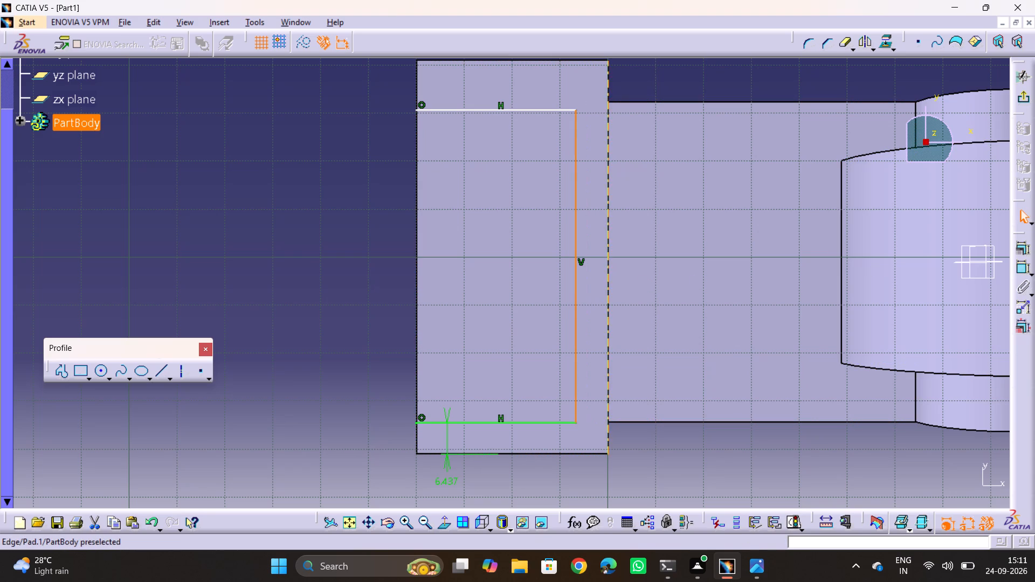
{"action": "left_click", "coordinate": [608, 316]}
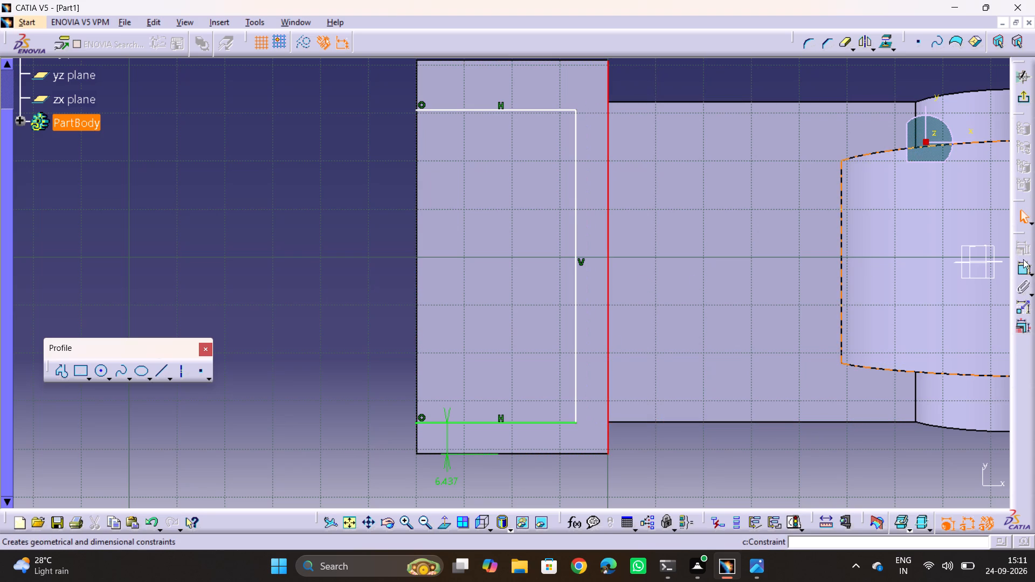
{"action": "left_click", "coordinate": [1023, 259]}
{"action": "left_click", "coordinate": [576, 334]}
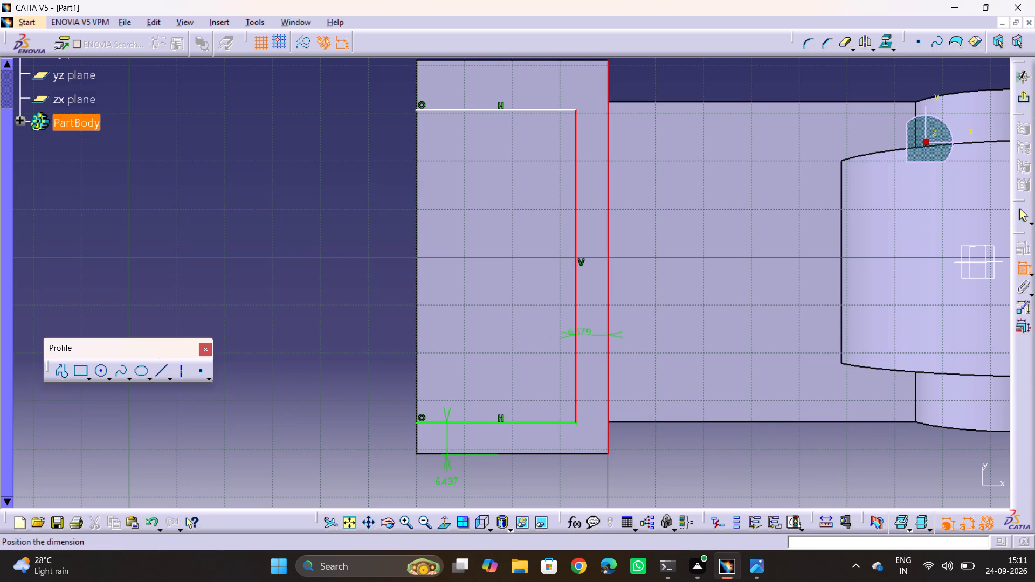
{"action": "left_click", "coordinate": [594, 334]}
{"action": "double_click", "coordinate": [597, 328]}
{"action": "key", "text": "8"}
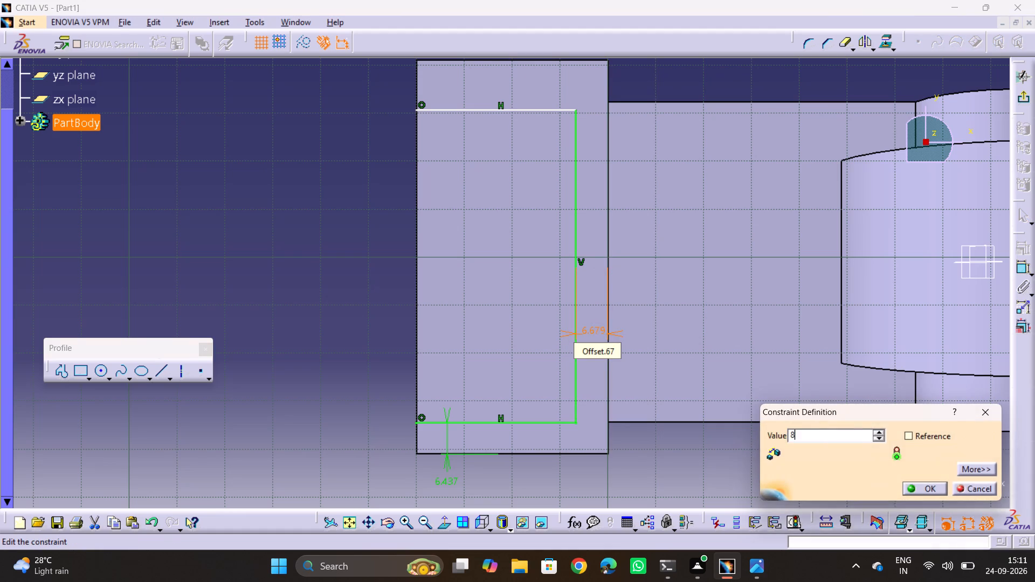
{"action": "key", "text": "Return"}
{"action": "left_click", "coordinate": [294, 247]}
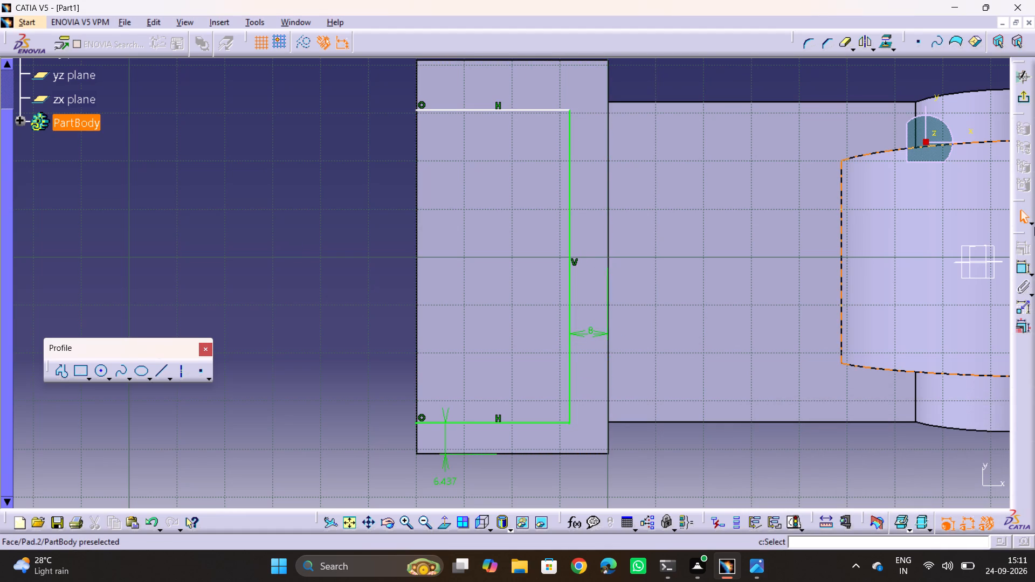
Constrain the offset between the outline's upper line and the block's upper edge, and set it to 8 mm.
{"action": "left_click", "coordinate": [1026, 267]}
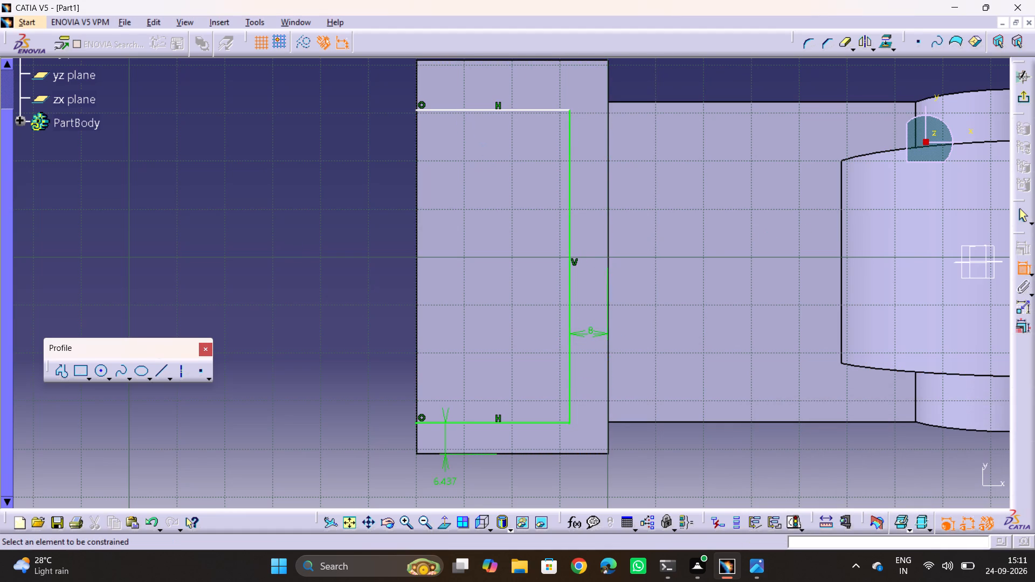
{"action": "left_click", "coordinate": [463, 108]}
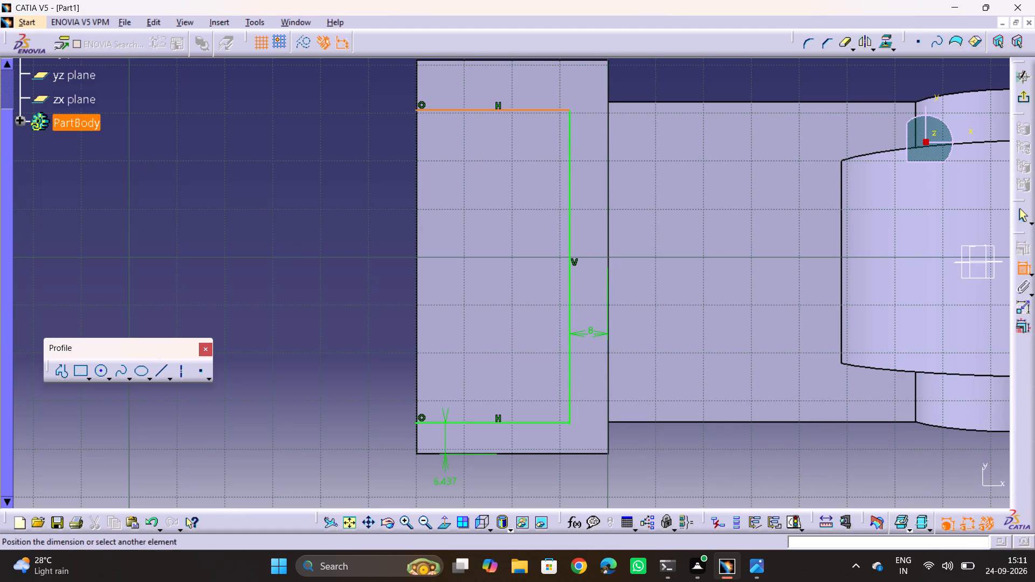
{"action": "left_click", "coordinate": [469, 61]}
{"action": "left_click", "coordinate": [379, 96]}
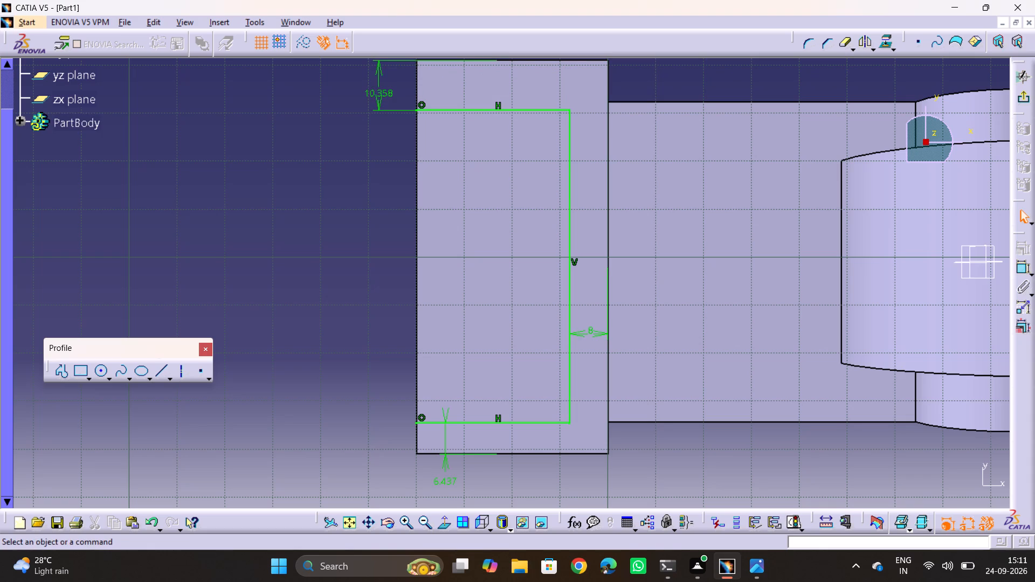
{"action": "double_click", "coordinate": [379, 94]}
{"action": "key", "text": "8"}
{"action": "key", "text": "Return"}
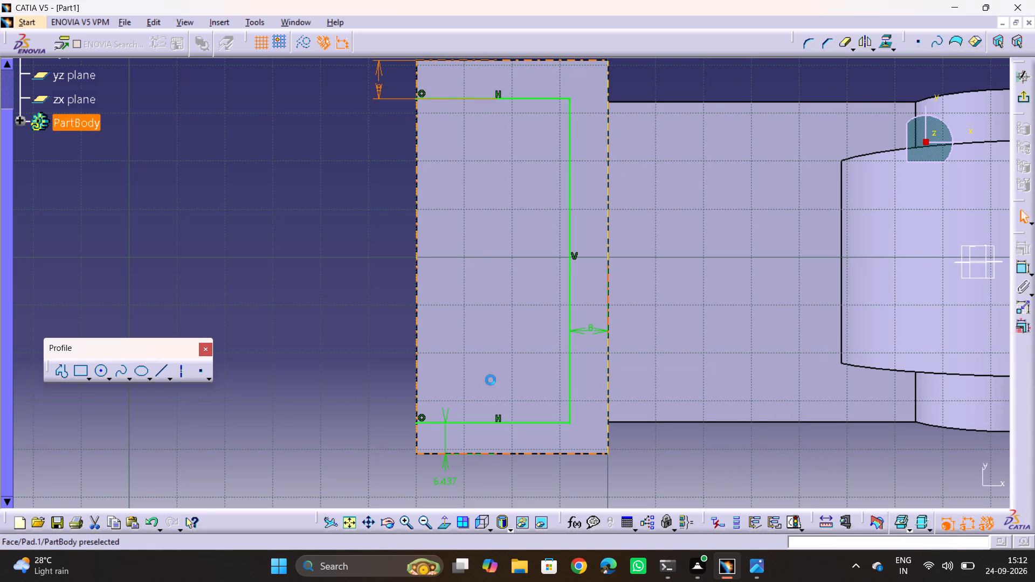
Set the offset between the outline's lower line and the block's lower edge to 8 mm.
{"action": "double_click", "coordinate": [447, 484]}
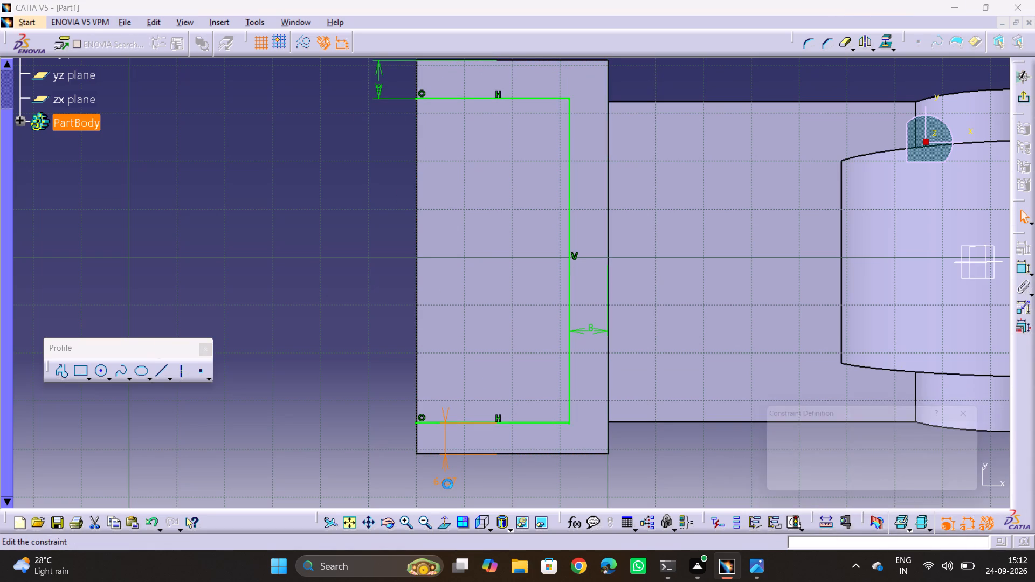
{"action": "key", "text": "8"}
{"action": "key", "text": "Return"}
{"action": "left_click", "coordinate": [239, 245]}
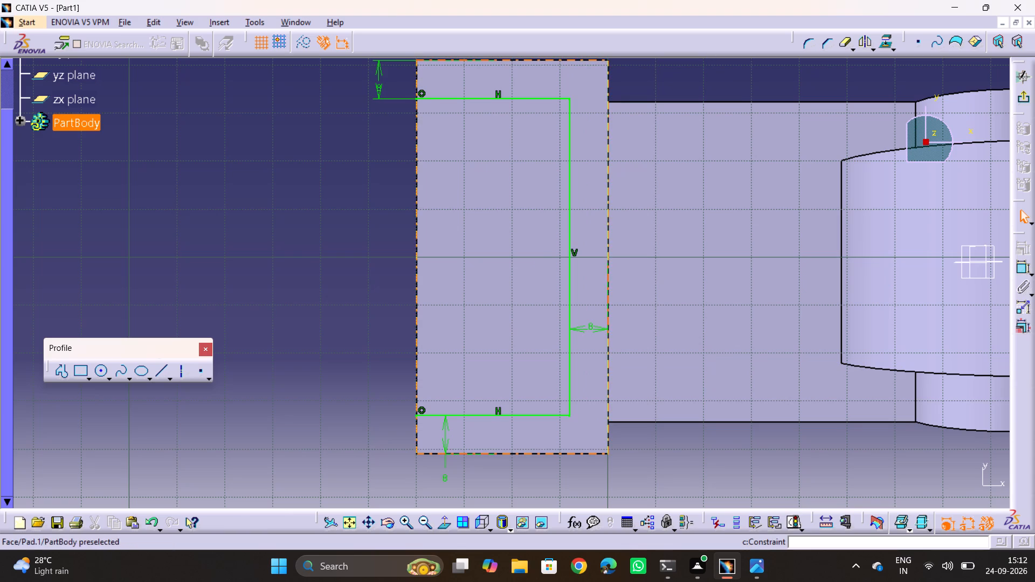
Close the pocket outline with a 66 mm vertical line along the block's outer edge, joining the two open ends.
{"action": "left_click", "coordinate": [160, 368]}
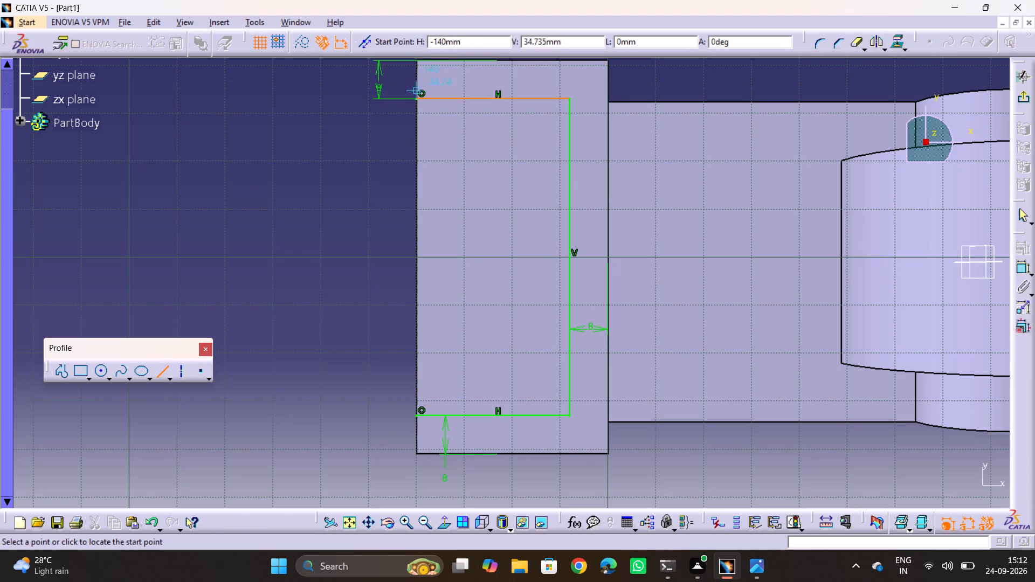
{"action": "left_click", "coordinate": [417, 101]}
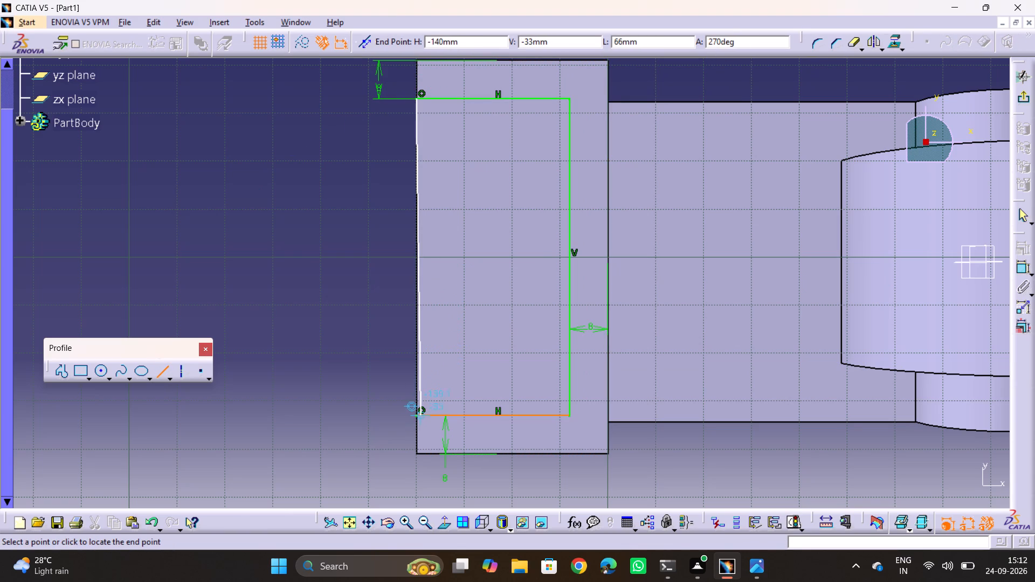
{"action": "left_click", "coordinate": [416, 414]}
{"action": "left_click", "coordinate": [369, 330]}
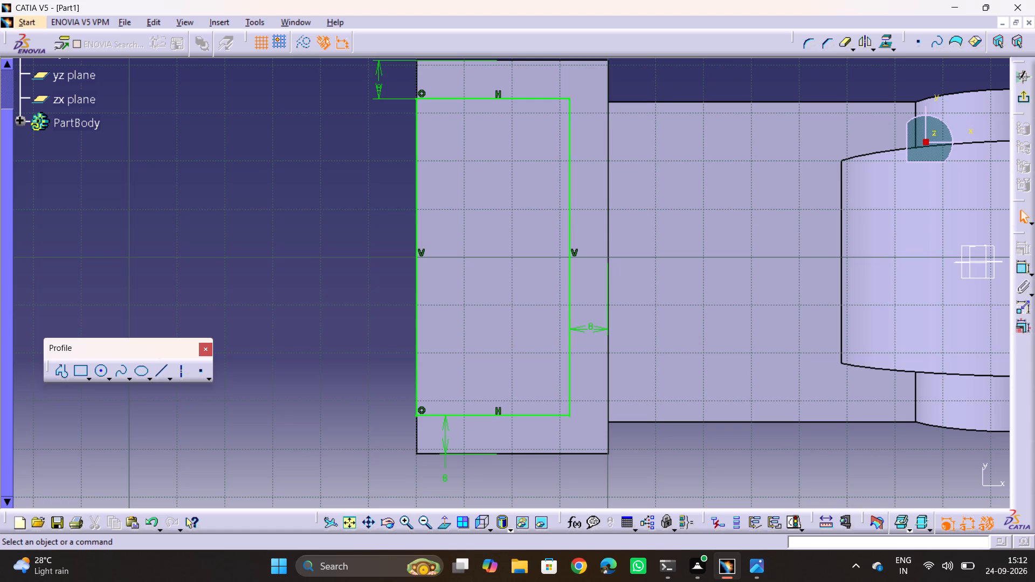
Check drawing 14.png, and add corner roundings at the outline's two inner corners, the lower one with a radius of about 2.8 mm.
{"action": "key", "text": "alt+Tab"}
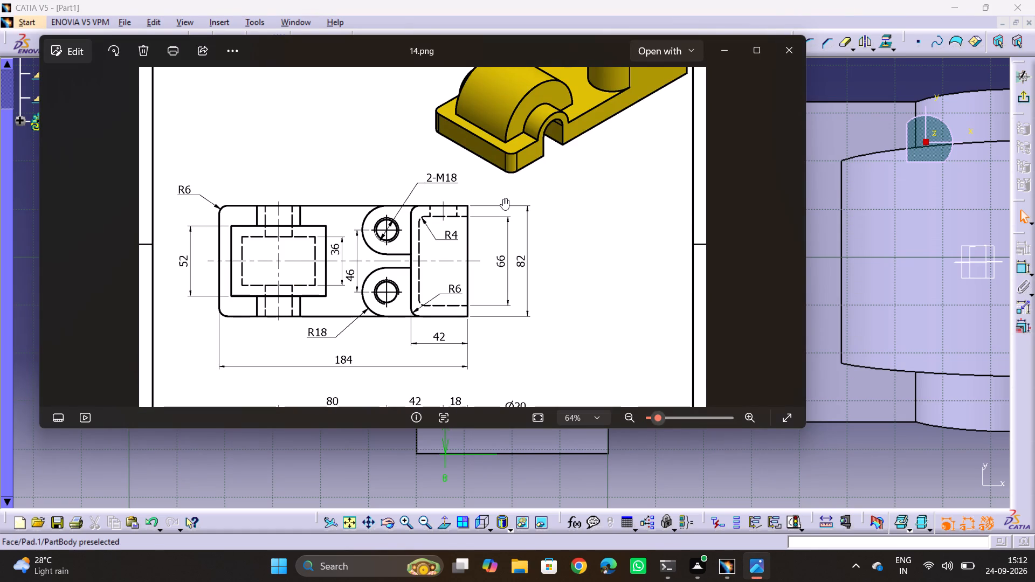
{"action": "key", "text": "alt+Tab"}
{"action": "middle_click_drag", "start_coordinate": [473, 250], "coordinate": [489, 240]}
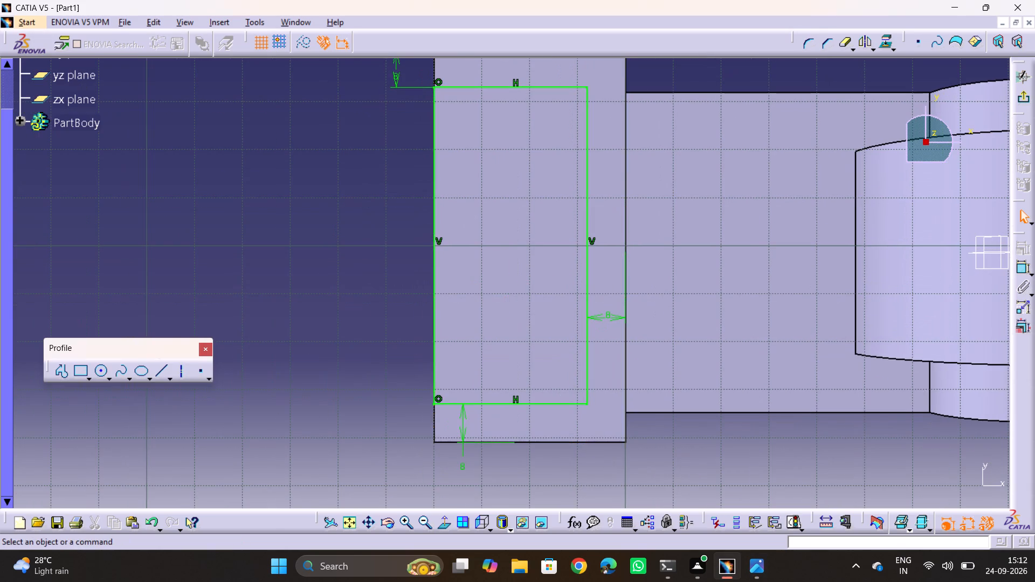
{"action": "middle_click_drag", "start_coordinate": [318, 230], "coordinate": [311, 279]}
{"action": "key", "text": "alt+Tab"}
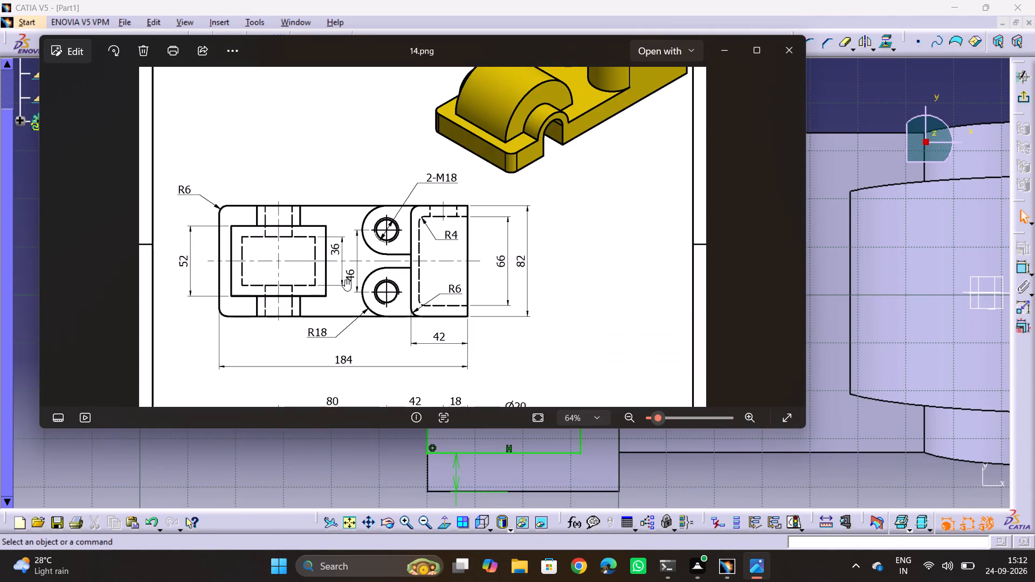
{"action": "key", "text": "alt+Tab"}
{"action": "left_click", "coordinate": [812, 49]}
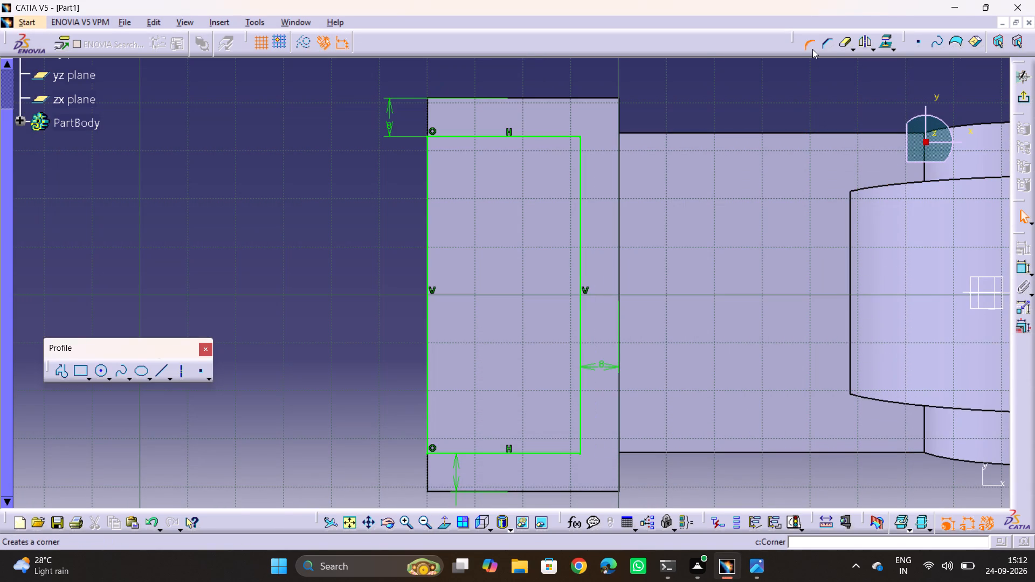
{"action": "left_click", "coordinate": [575, 138]}
{"action": "left_click", "coordinate": [582, 155]}
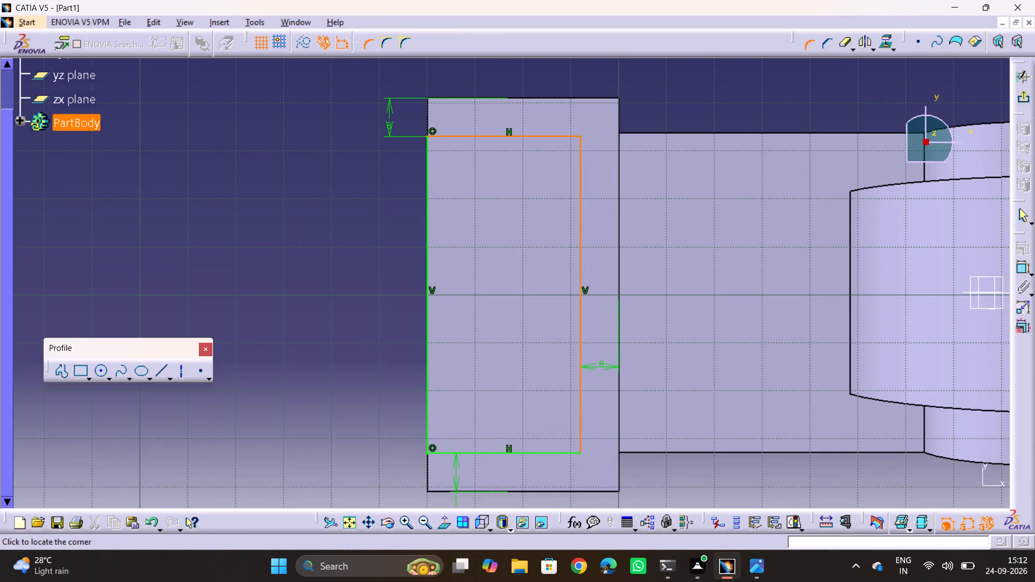
{"action": "left_click", "coordinate": [569, 142]}
{"action": "left_click", "coordinate": [811, 44]}
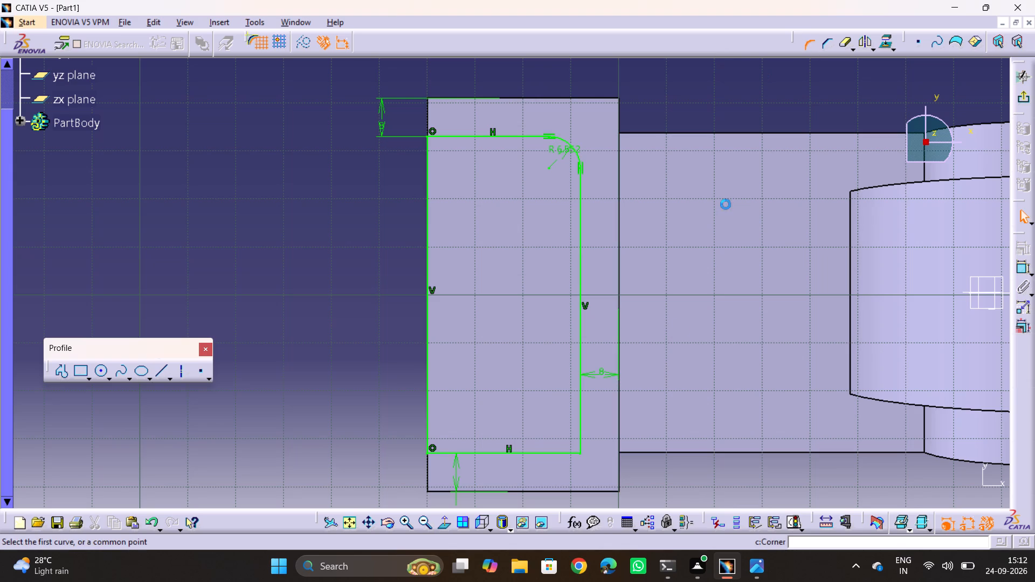
{"action": "left_click", "coordinate": [579, 439]}
{"action": "left_click", "coordinate": [572, 452]}
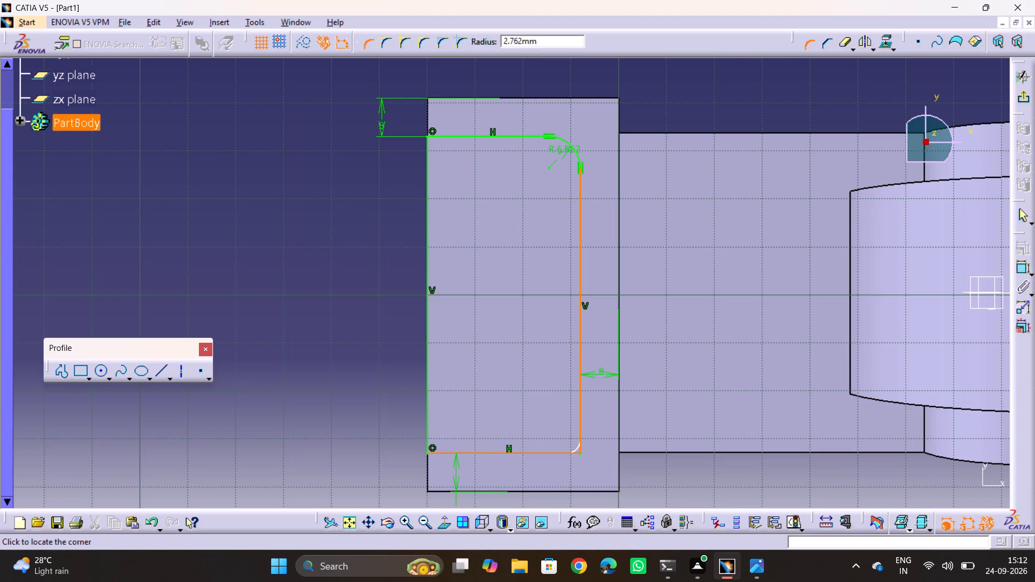
{"action": "left_click", "coordinate": [572, 438]}
Set the radius of both inner corner roundings of the pocket outline to 4 mm.
{"action": "double_click", "coordinate": [568, 445]}
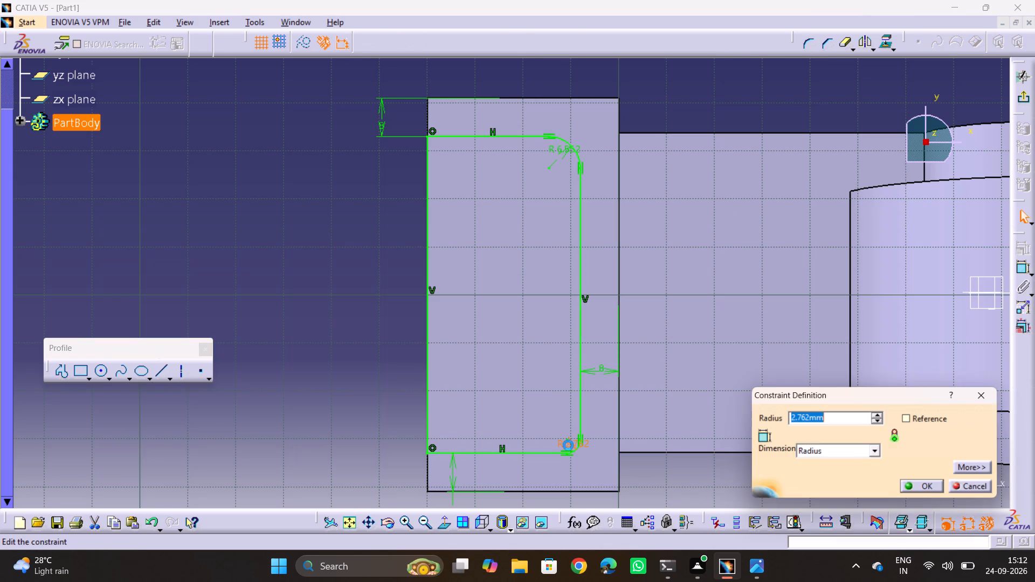
{"action": "key", "text": "4"}
{"action": "key", "text": "Return"}
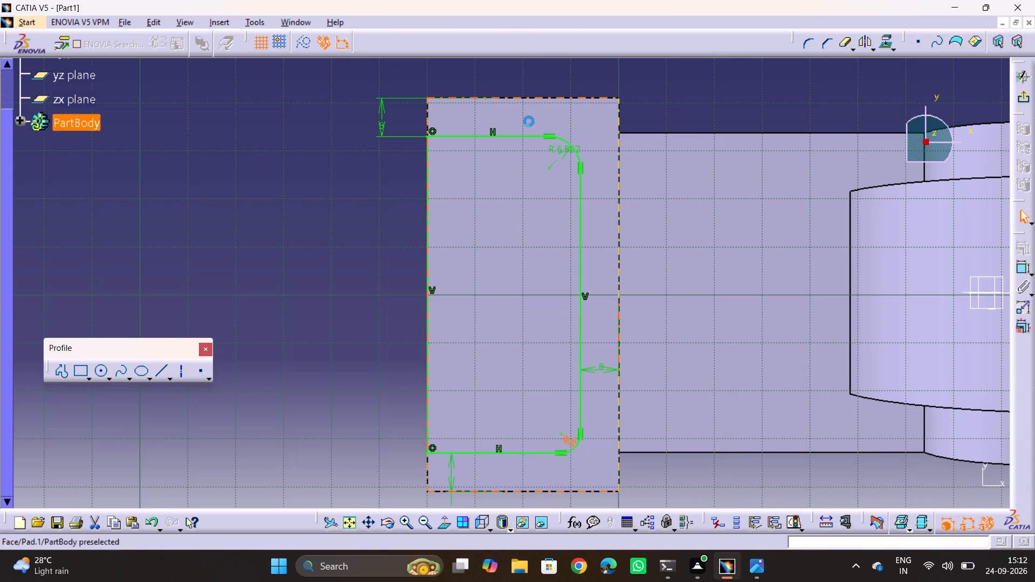
{"action": "double_click", "coordinate": [561, 150]}
{"action": "key", "text": "4"}
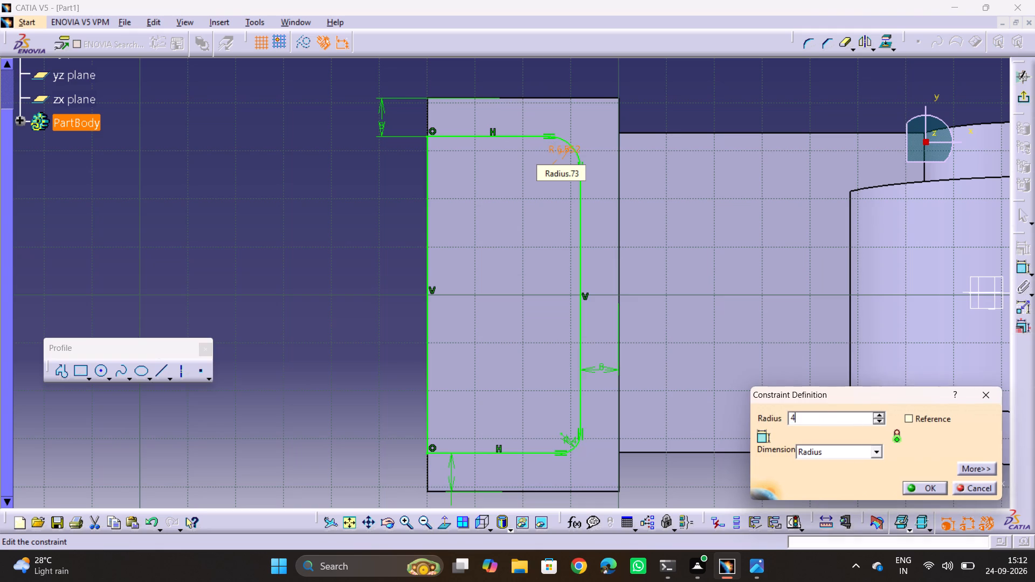
{"action": "key", "text": "Return"}
{"action": "left_click", "coordinate": [323, 255]}
{"action": "middle_click_drag", "start_coordinate": [349, 266], "coordinate": [409, 226]}
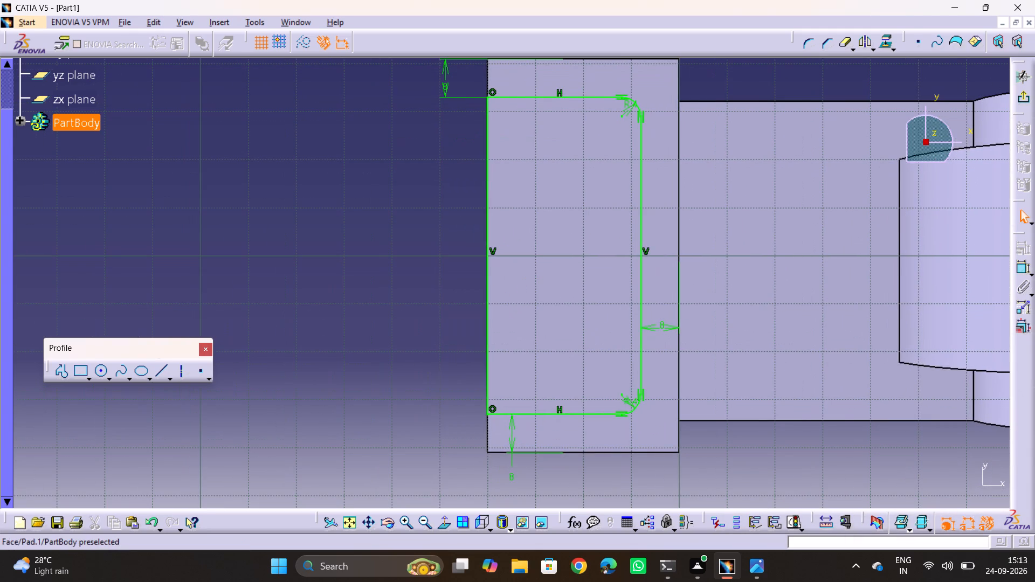
Finish the pocket sketch on the end block's top face and return to part modelling.
{"action": "scroll", "coordinate": [839, 326], "scroll_direction": "down", "scroll_amount": 1}
{"action": "middle_click_drag", "start_coordinate": [839, 321], "coordinate": [857, 165]}
{"action": "left_click_drag", "start_coordinate": [837, 322], "coordinate": [857, 165]}
{"action": "scroll", "coordinate": [857, 218], "scroll_direction": "up", "scroll_amount": 1}
{"action": "middle_click_drag", "start_coordinate": [423, 379], "coordinate": [420, 381]}
{"action": "left_click_drag", "start_coordinate": [418, 383], "coordinate": [420, 381]}
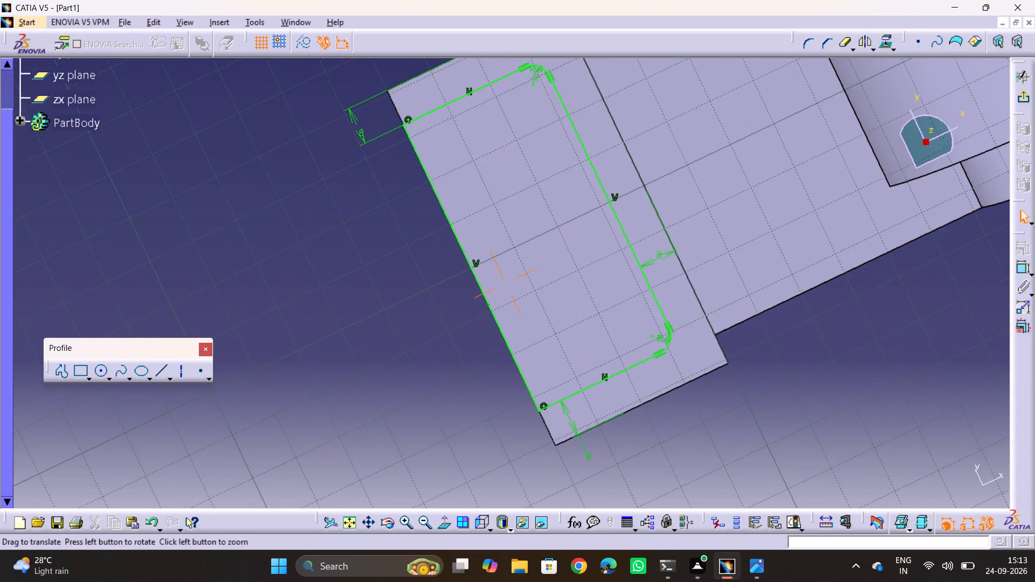
{"action": "left_click_drag", "start_coordinate": [420, 381], "coordinate": [489, 167]}
{"action": "middle_click_drag", "start_coordinate": [420, 381], "coordinate": [489, 167]}
{"action": "middle_click_drag", "start_coordinate": [521, 329], "coordinate": [545, 272]}
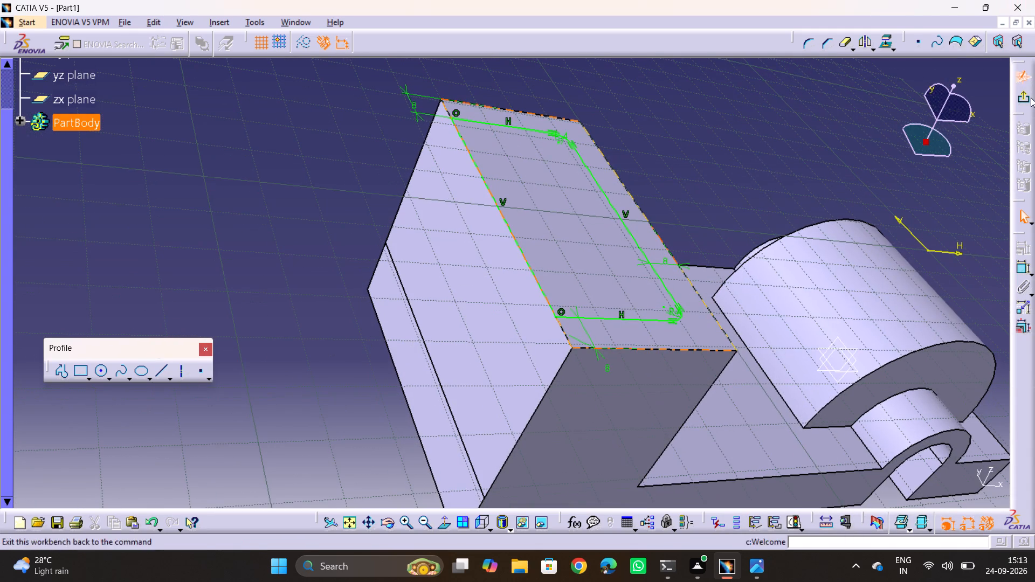
{"action": "left_click", "coordinate": [1027, 102]}
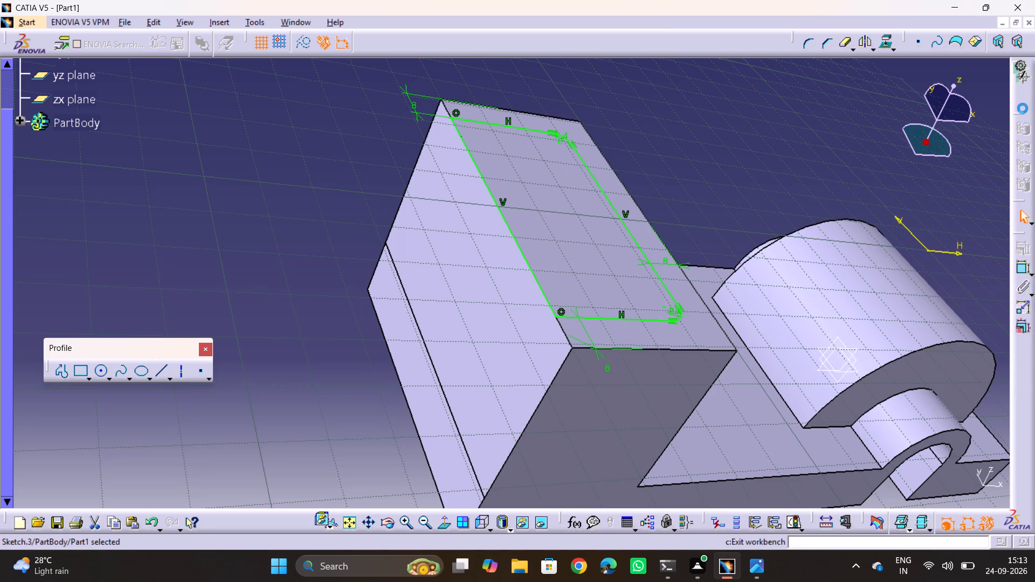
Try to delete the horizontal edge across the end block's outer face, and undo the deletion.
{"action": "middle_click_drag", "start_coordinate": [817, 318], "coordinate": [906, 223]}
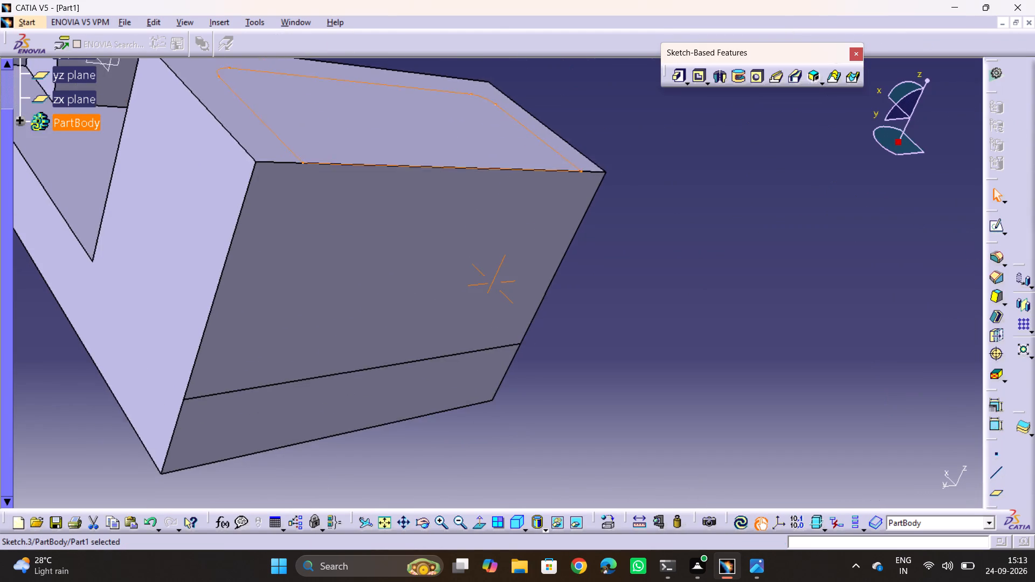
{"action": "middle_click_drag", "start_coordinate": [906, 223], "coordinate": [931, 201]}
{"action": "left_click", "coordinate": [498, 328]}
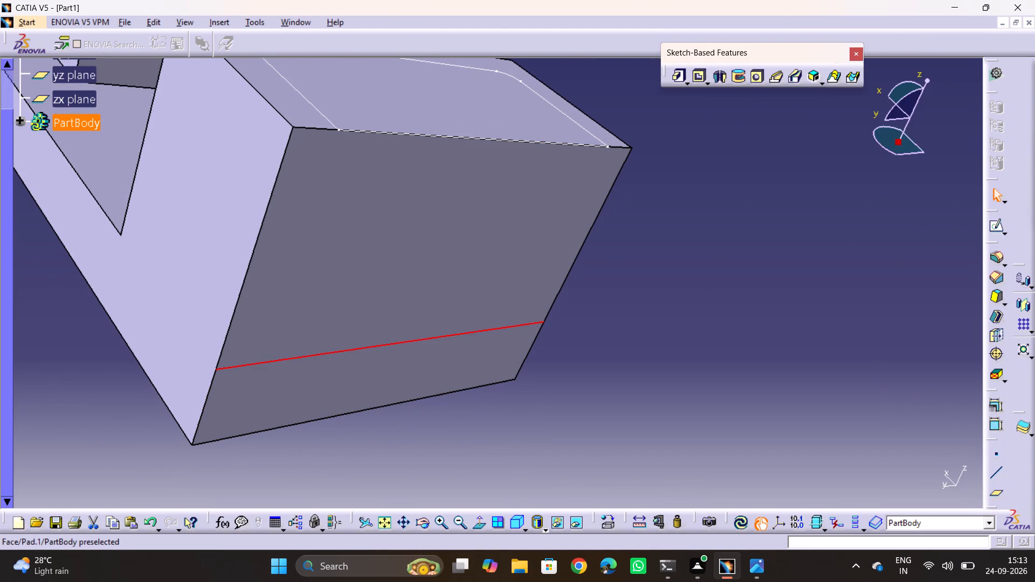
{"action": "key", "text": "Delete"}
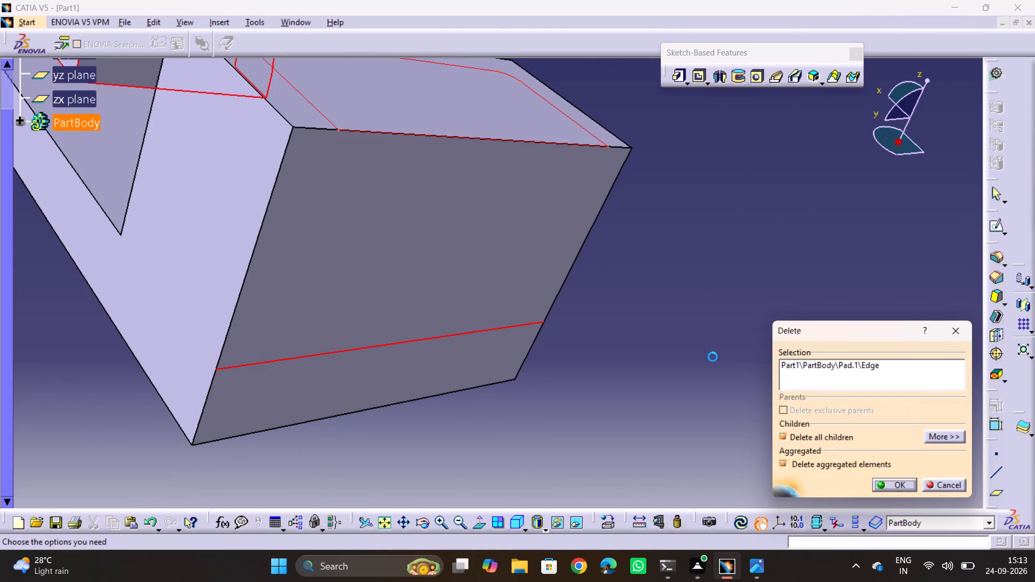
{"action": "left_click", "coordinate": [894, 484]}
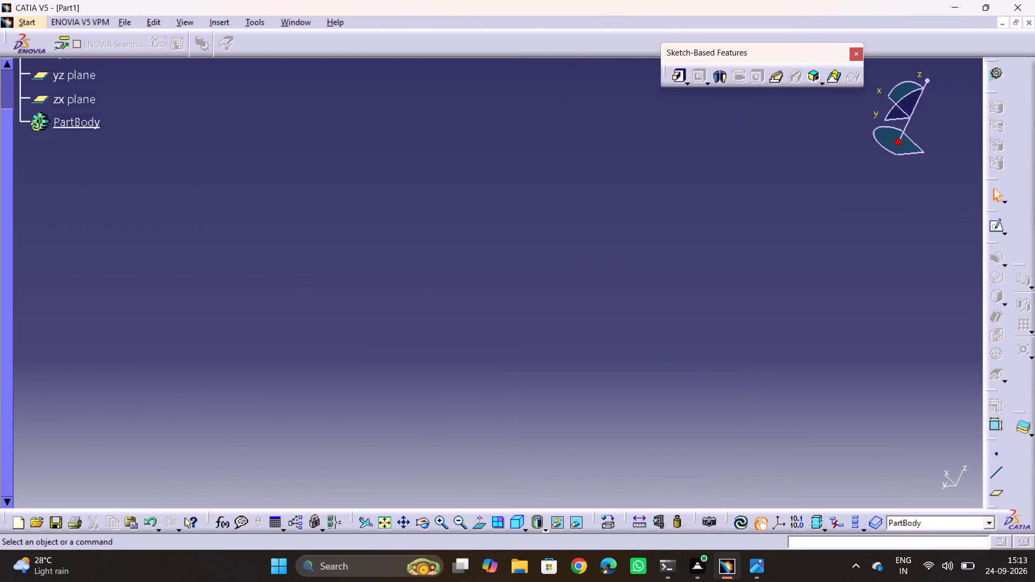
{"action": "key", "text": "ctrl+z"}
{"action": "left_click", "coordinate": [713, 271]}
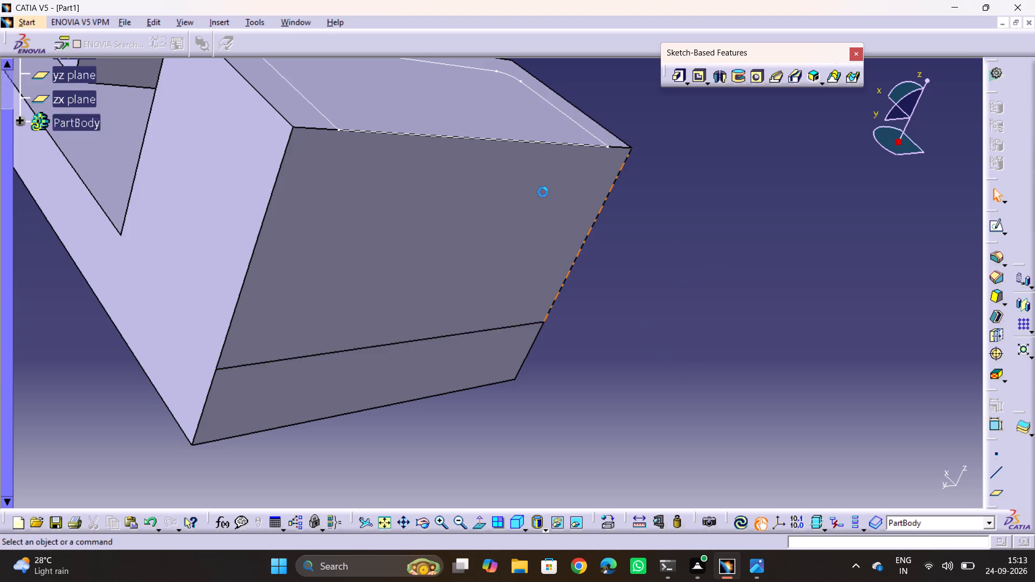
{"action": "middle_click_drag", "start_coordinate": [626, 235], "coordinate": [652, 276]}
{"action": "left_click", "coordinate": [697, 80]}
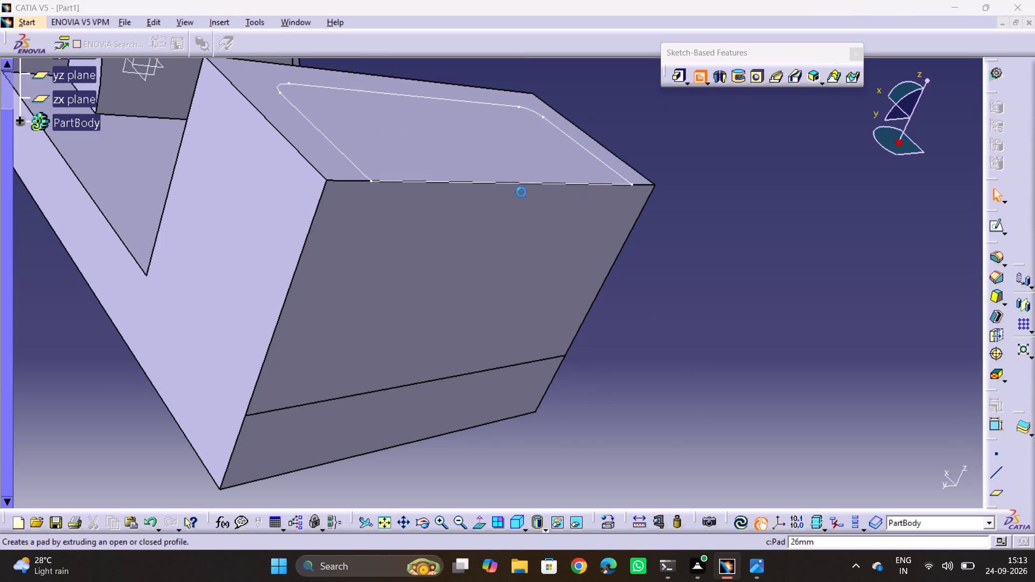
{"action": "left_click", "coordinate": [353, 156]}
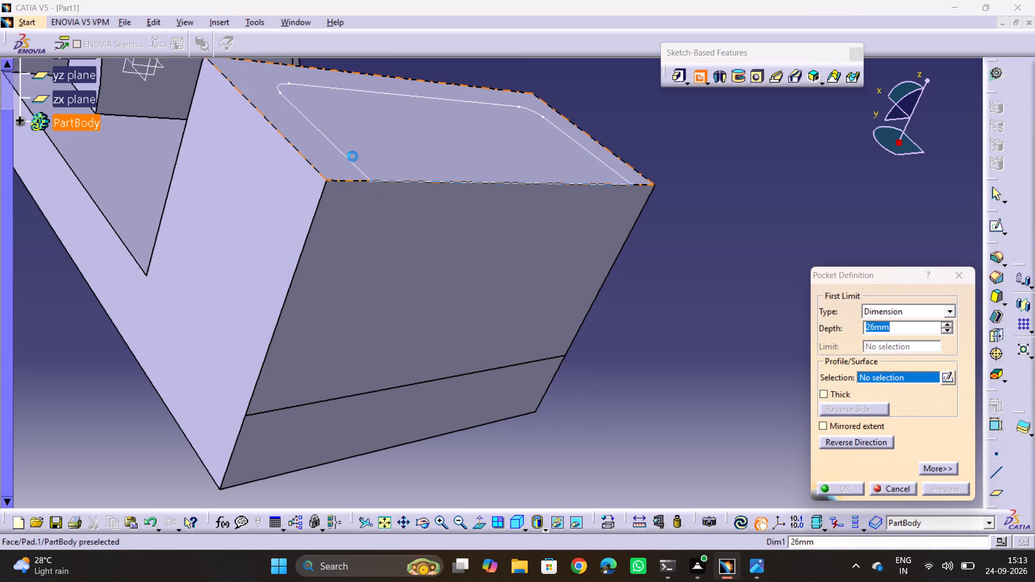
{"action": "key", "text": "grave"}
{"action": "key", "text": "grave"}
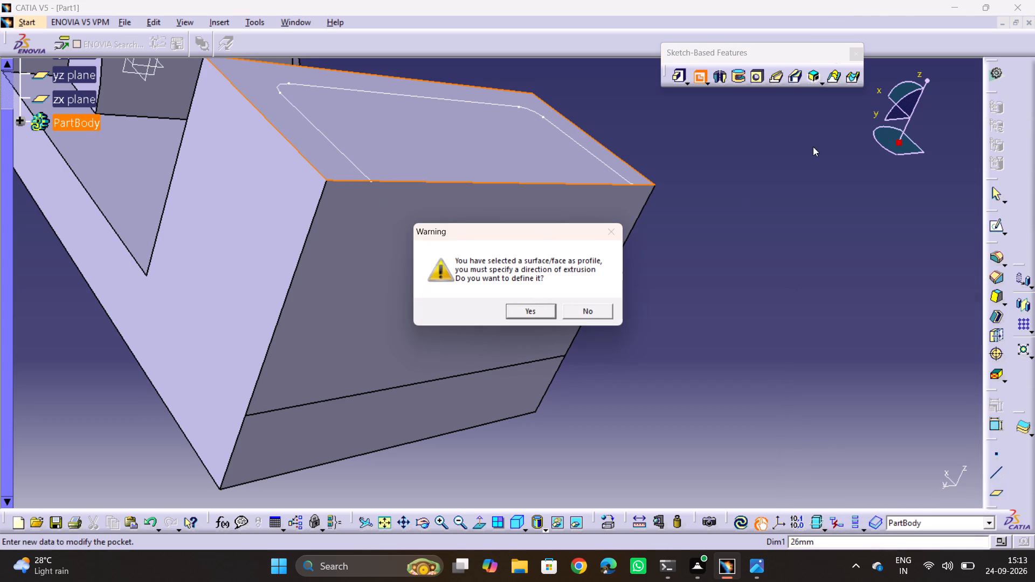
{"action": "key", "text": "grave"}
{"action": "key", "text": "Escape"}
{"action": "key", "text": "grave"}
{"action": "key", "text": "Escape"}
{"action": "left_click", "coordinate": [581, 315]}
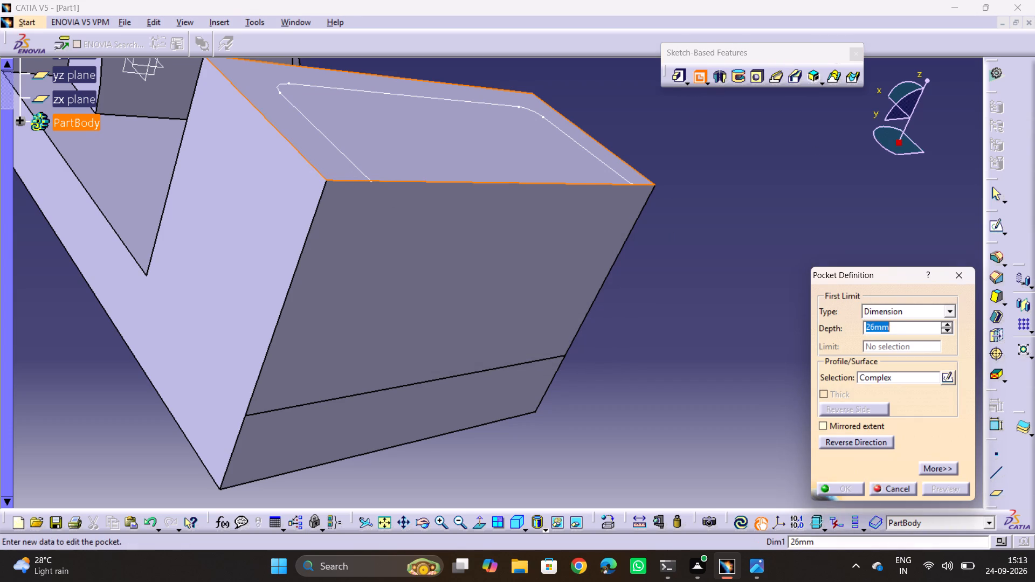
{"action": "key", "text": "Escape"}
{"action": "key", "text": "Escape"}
Check drawing 14.png, and cut a 45 mm deep pocket into the end block from the rounded outline sketch on its top face.
{"action": "left_click", "coordinate": [698, 71]}
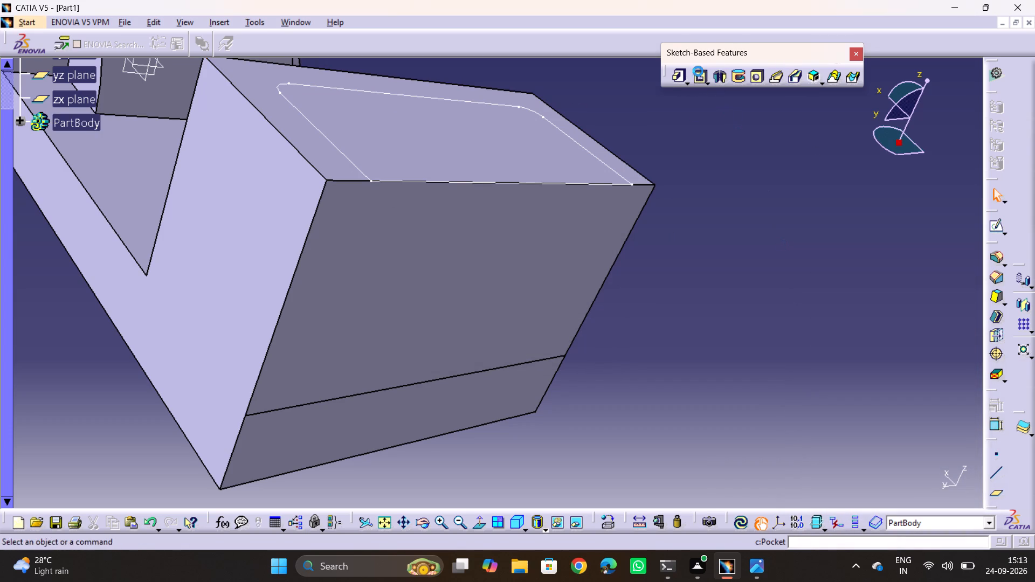
{"action": "left_click", "coordinate": [513, 108]}
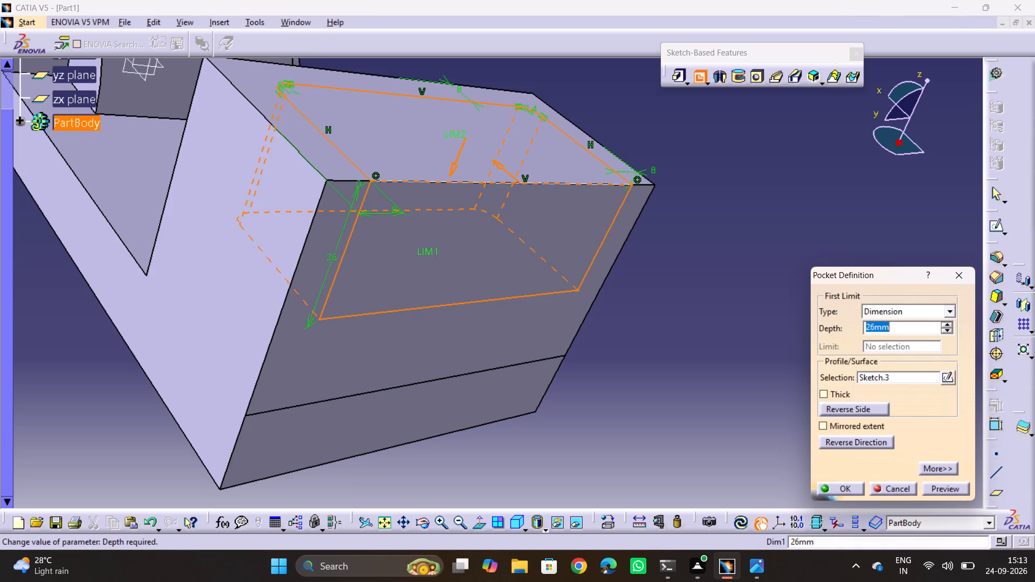
{"action": "key", "text": "alt+Tab"}
{"action": "middle_click_drag", "start_coordinate": [678, 306], "coordinate": [675, 137]}
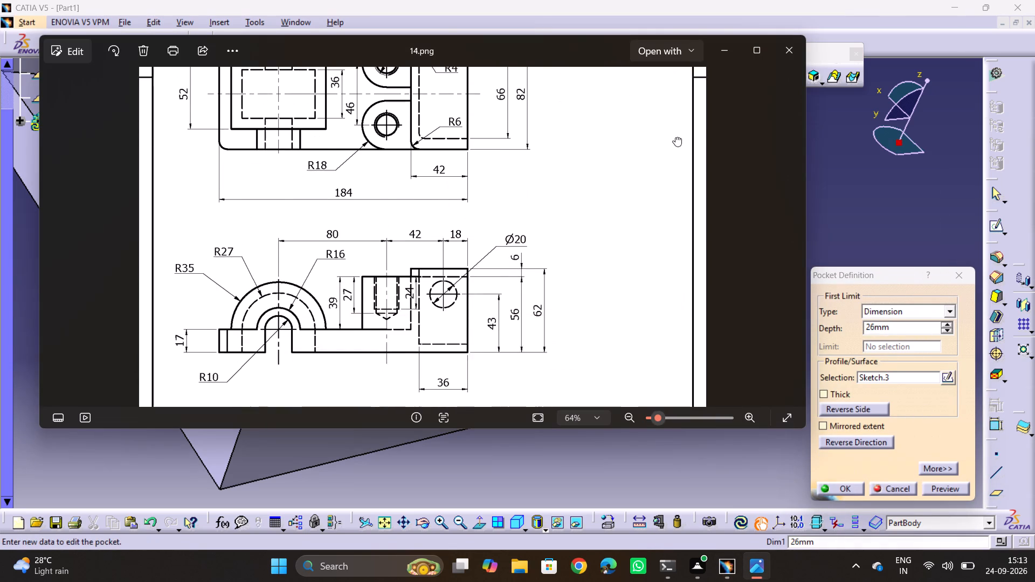
{"action": "middle_click_drag", "start_coordinate": [675, 137], "coordinate": [679, 132]}
{"action": "key", "text": "alt+Tab"}
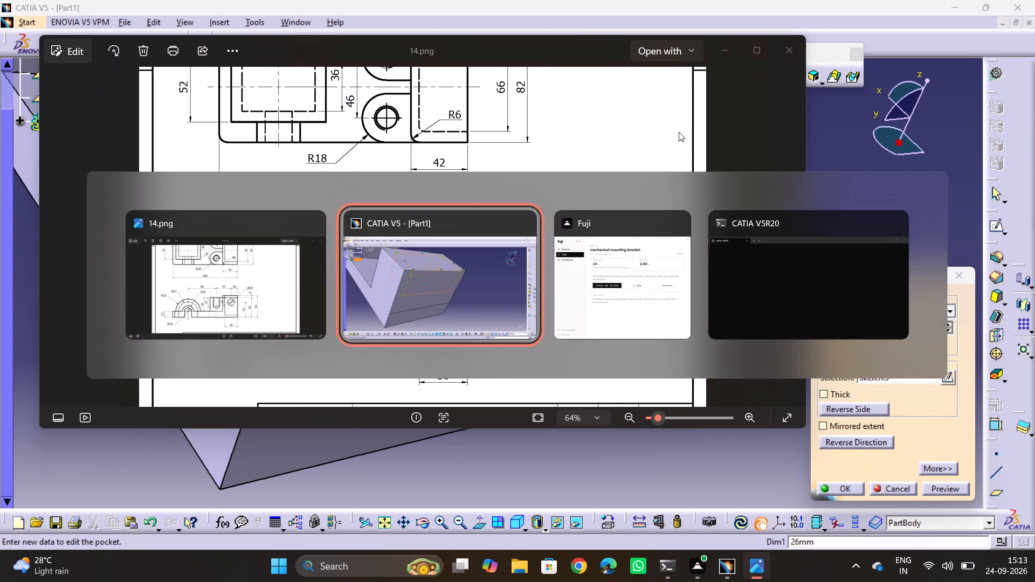
{"action": "type", "text": "45"}
{"action": "key", "text": "Return"}
{"action": "left_click", "coordinate": [782, 323]}
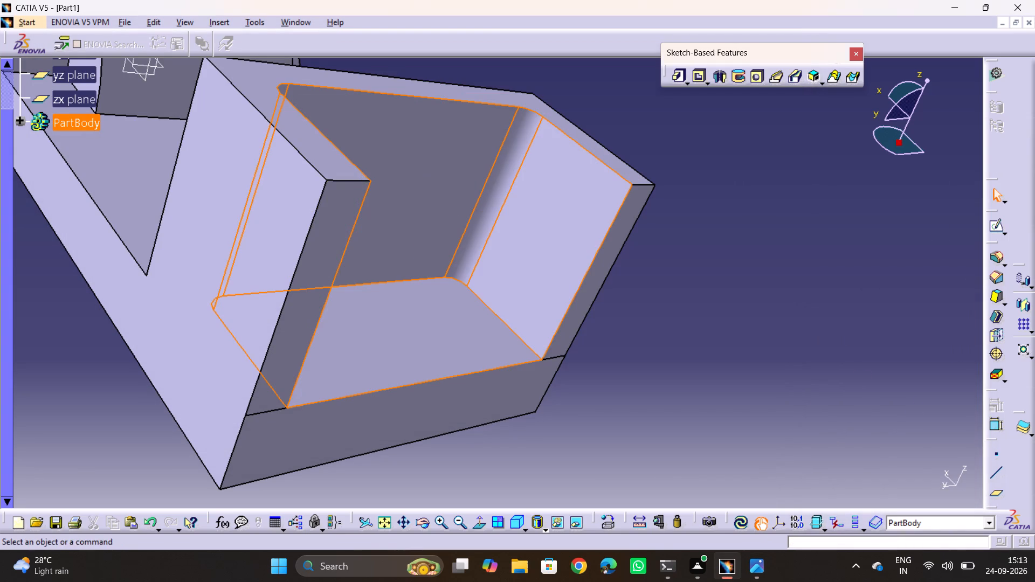
Examine the pocketed end block from several sides, and check the outer corner radii in the top view of drawing 14.png.
{"action": "middle_click_drag", "start_coordinate": [657, 296], "coordinate": [949, 419]}
{"action": "middle_click_drag", "start_coordinate": [463, 339], "coordinate": [516, 240]}
{"action": "left_click_drag", "start_coordinate": [455, 338], "coordinate": [516, 240]}
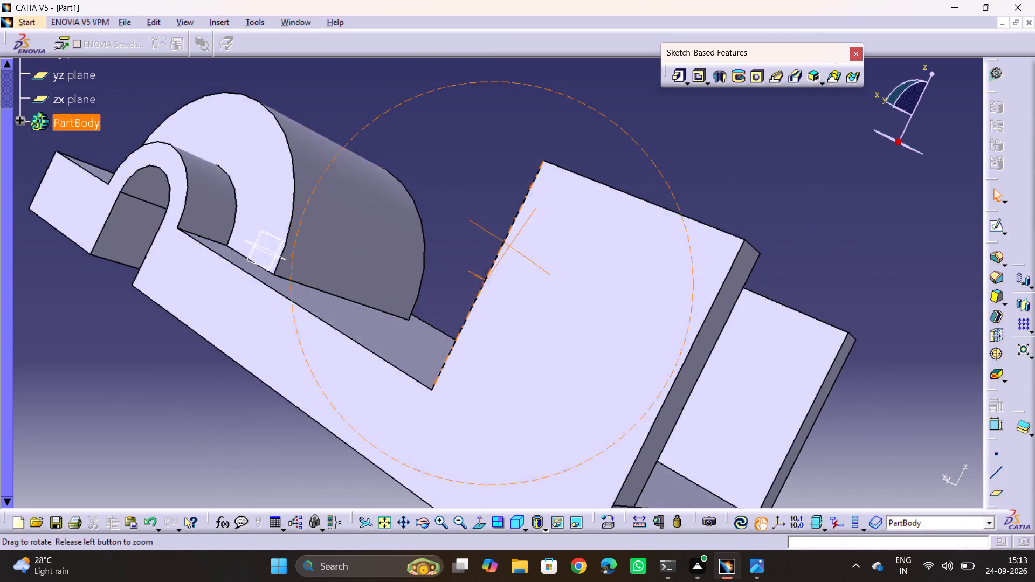
{"action": "middle_click_drag", "start_coordinate": [516, 240], "coordinate": [485, 469]}
{"action": "left_click_drag", "start_coordinate": [516, 240], "coordinate": [485, 470]}
{"action": "middle_click_drag", "start_coordinate": [549, 376], "coordinate": [570, 387]}
{"action": "middle_click_drag", "start_coordinate": [491, 240], "coordinate": [537, 339], "text": "ctrl"}
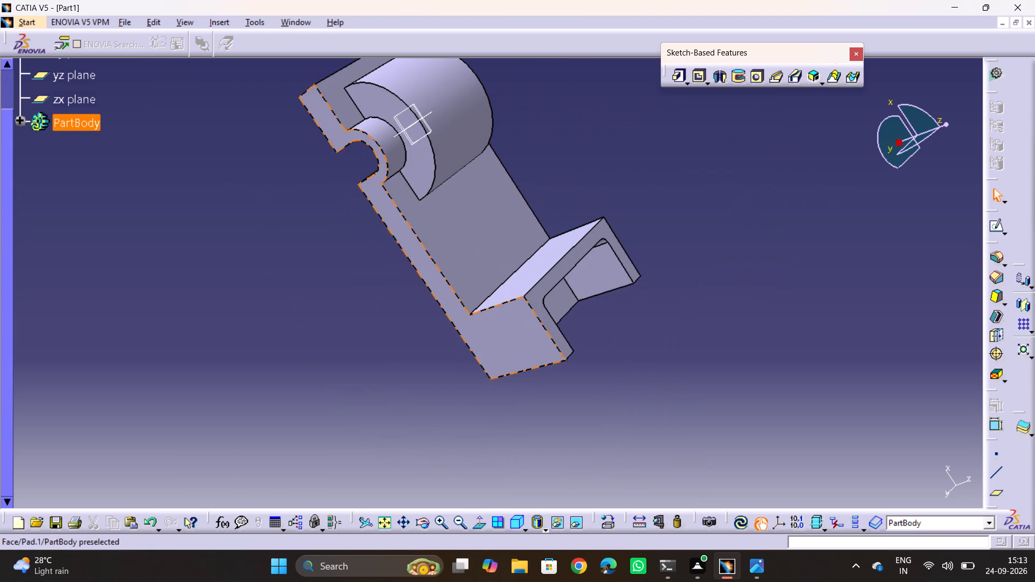
{"action": "key", "text": "alt+Tab"}
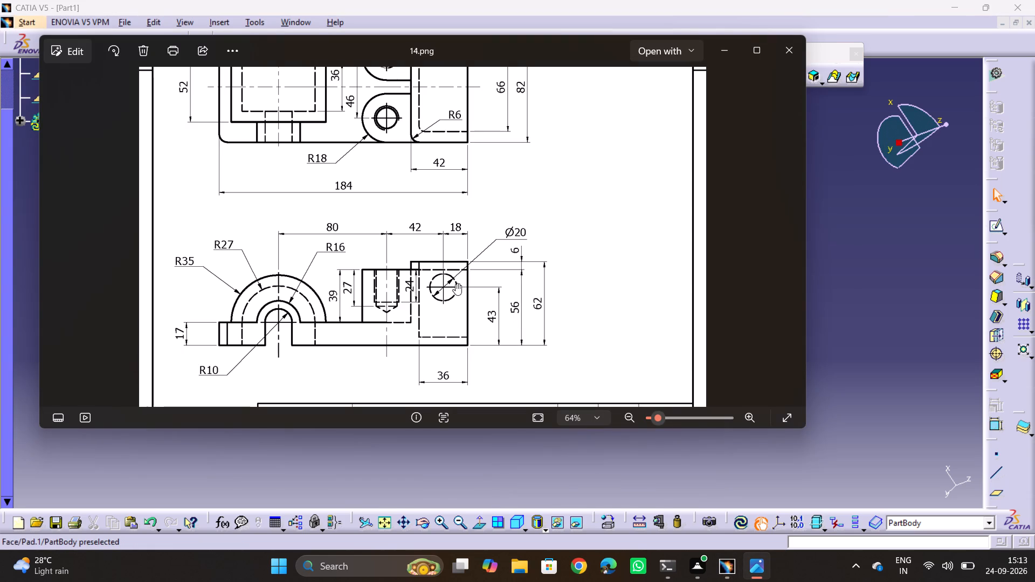
{"action": "middle_click_drag", "start_coordinate": [389, 256], "coordinate": [405, 375]}
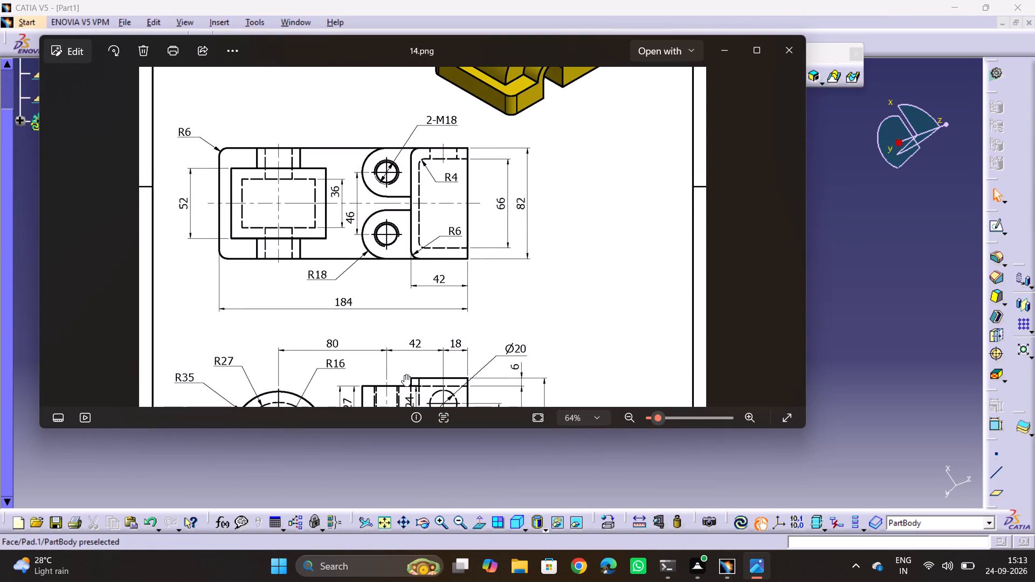
{"action": "key", "text": "alt+Tab"}
Fillet the end block's two inner vertical edges and the base plate's two vertical corner edges at the opposite end with a 6 mm radius.
{"action": "middle_click_drag", "start_coordinate": [743, 321], "coordinate": [741, 297]}
{"action": "middle_click_drag", "start_coordinate": [721, 300], "coordinate": [799, 351]}
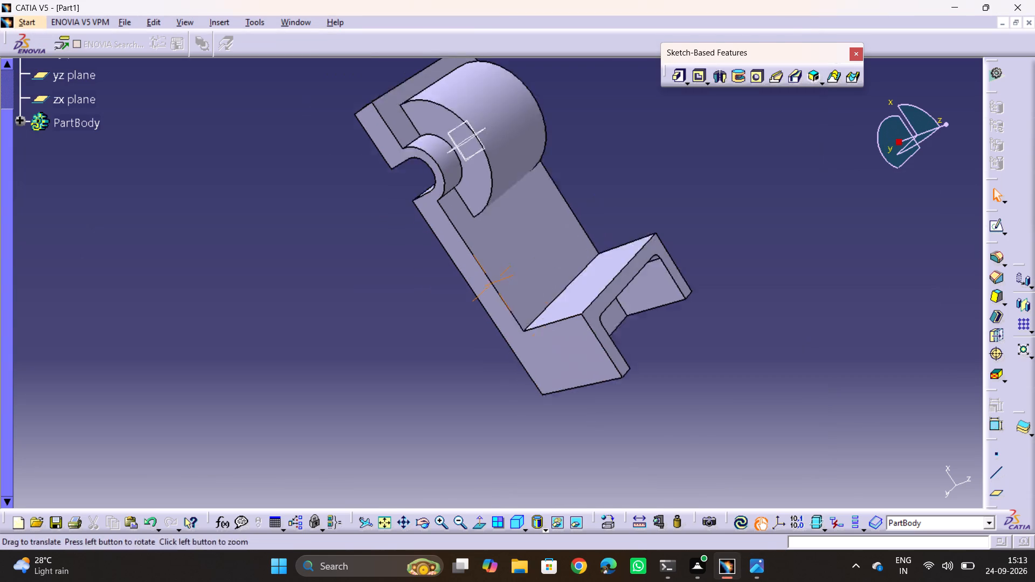
{"action": "middle_click_drag", "start_coordinate": [799, 351], "coordinate": [837, 374]}
{"action": "left_click", "coordinate": [990, 254]}
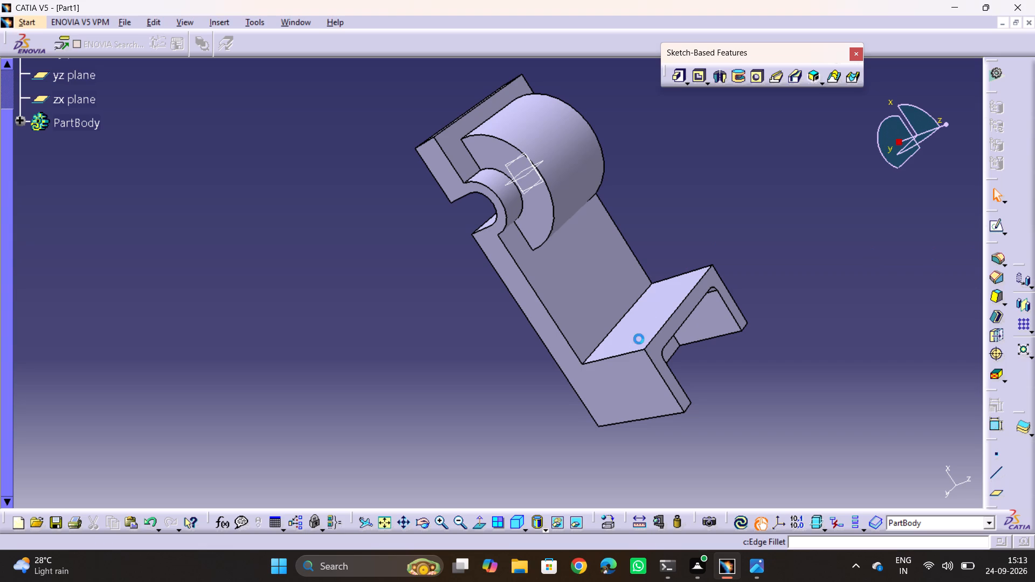
{"action": "left_click", "coordinate": [622, 355]}
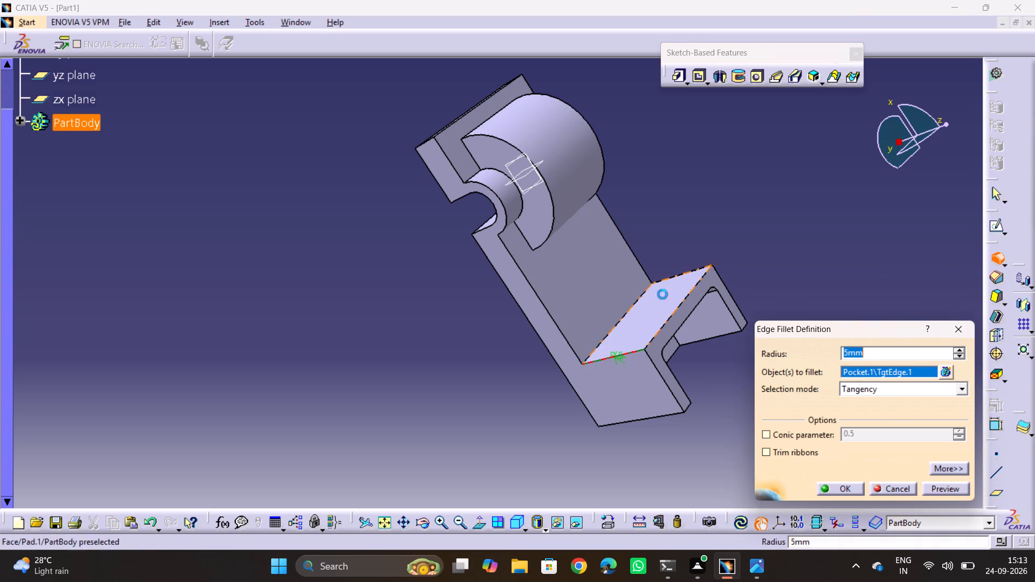
{"action": "left_click", "coordinate": [683, 274]}
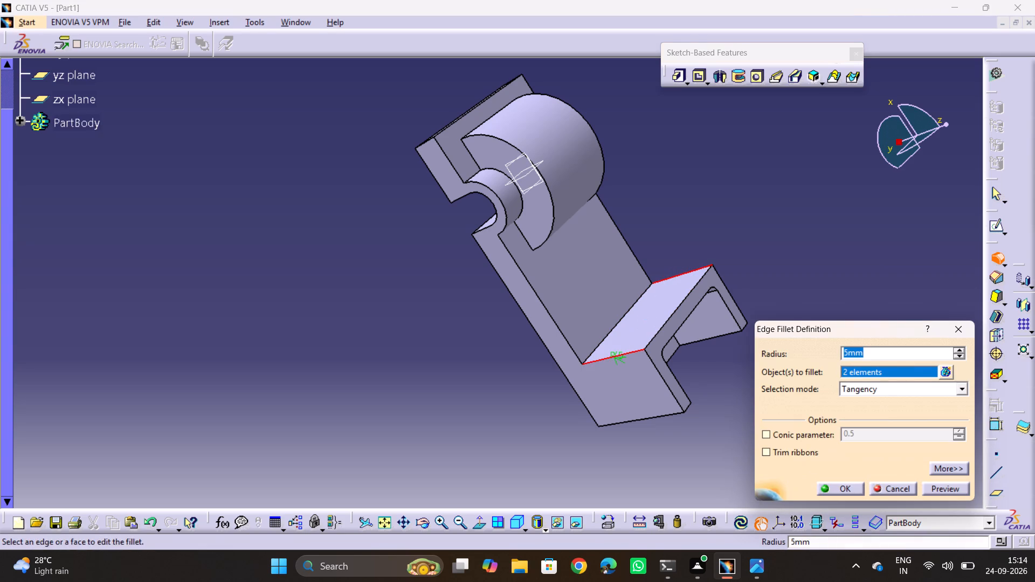
{"action": "left_click", "coordinate": [425, 142]}
{"action": "middle_click_drag", "start_coordinate": [522, 92], "coordinate": [436, 293]}
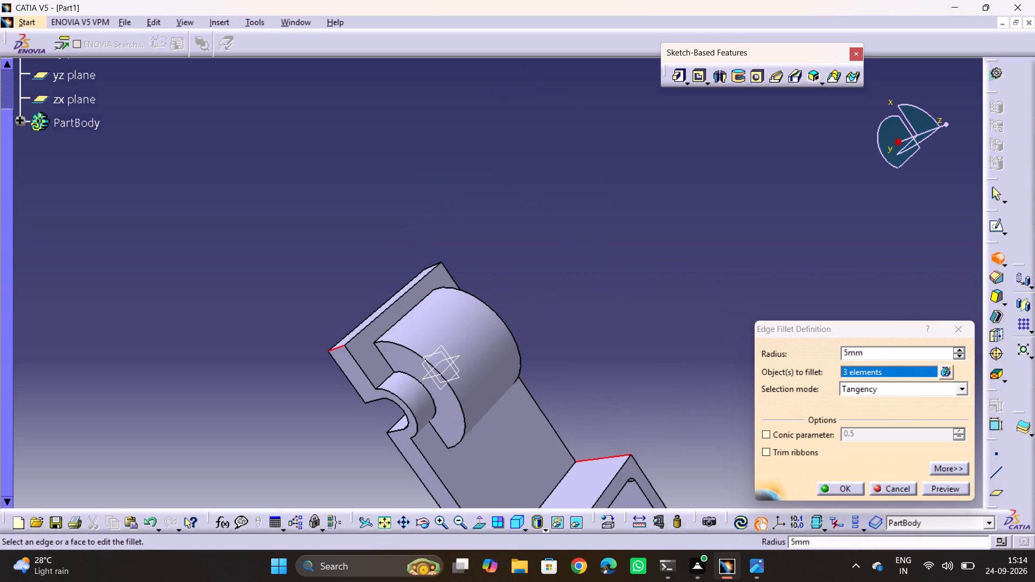
{"action": "middle_click_drag", "start_coordinate": [477, 269], "coordinate": [355, 414]}
{"action": "left_click_drag", "start_coordinate": [477, 269], "coordinate": [355, 414]}
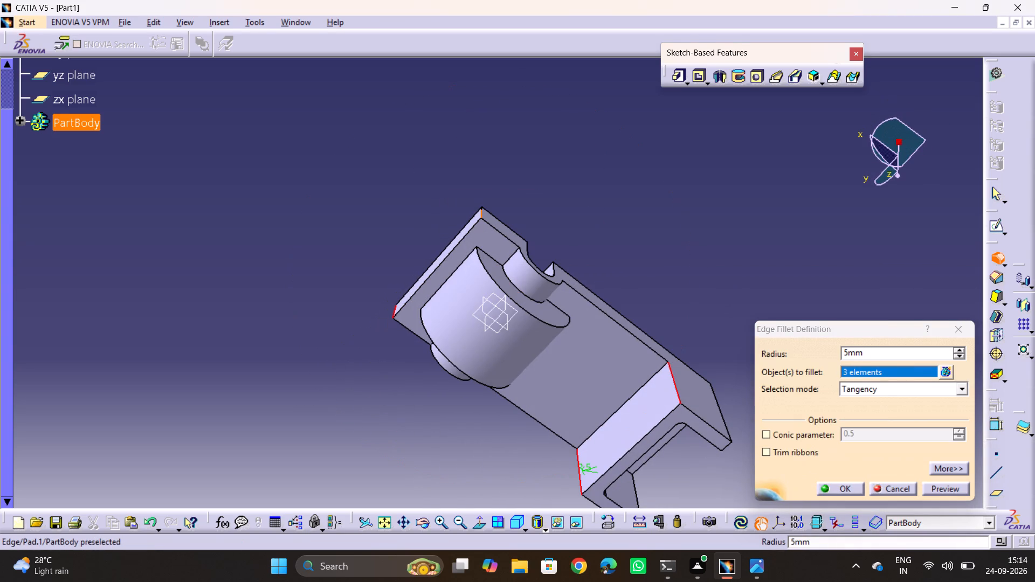
{"action": "left_click", "coordinate": [484, 216]}
{"action": "key", "text": "6"}
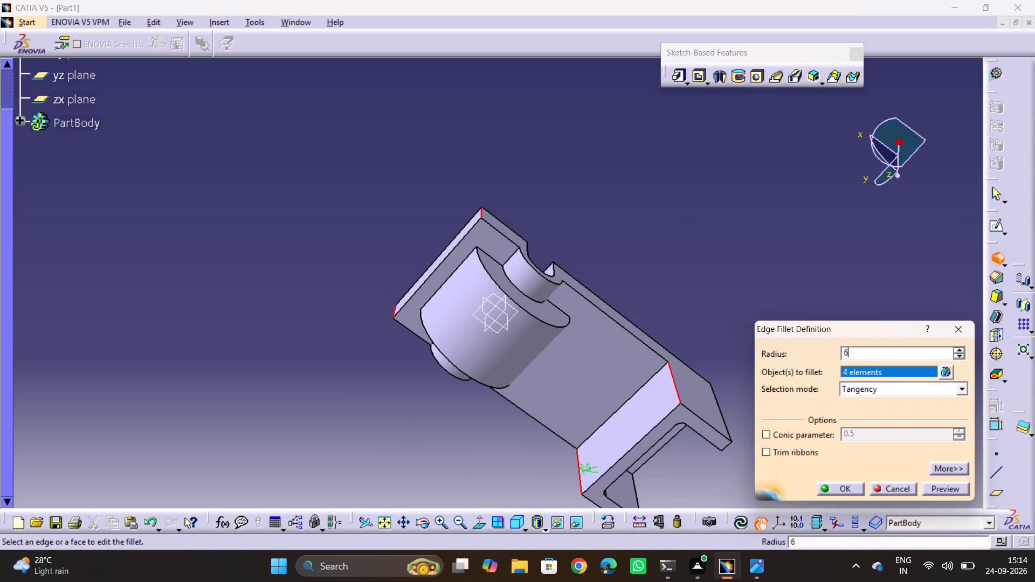
{"action": "key", "text": "Return"}
{"action": "left_click", "coordinate": [684, 240]}
Inspect the filleted bracket from several sides, including the end block, base plate and half-cylinder boss.
{"action": "middle_click_drag", "start_coordinate": [610, 390], "coordinate": [644, 159]}
{"action": "left_click_drag", "start_coordinate": [610, 390], "coordinate": [644, 159]}
{"action": "middle_click_drag", "start_coordinate": [652, 397], "coordinate": [632, 260]}
{"action": "left_click_drag", "start_coordinate": [650, 400], "coordinate": [631, 257]}
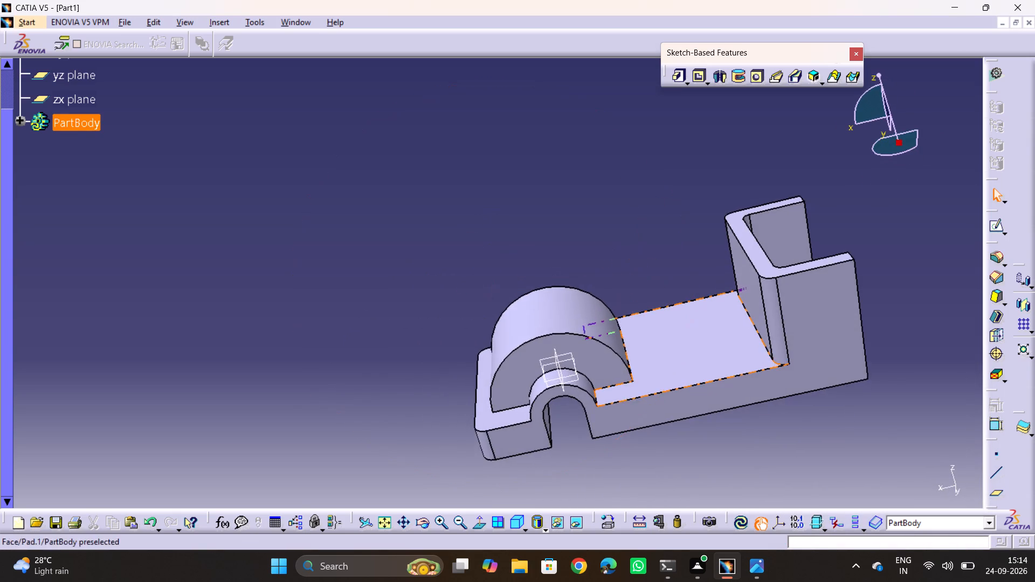
{"action": "middle_click_drag", "start_coordinate": [700, 366], "coordinate": [449, 352]}
{"action": "scroll", "coordinate": [700, 366], "scroll_direction": "up", "scroll_amount": 1}
{"action": "scroll", "coordinate": [461, 417], "scroll_direction": "down", "scroll_amount": 1}
{"action": "middle_click_drag", "start_coordinate": [461, 417], "coordinate": [478, 455]}
{"action": "left_click_drag", "start_coordinate": [461, 416], "coordinate": [478, 455]}
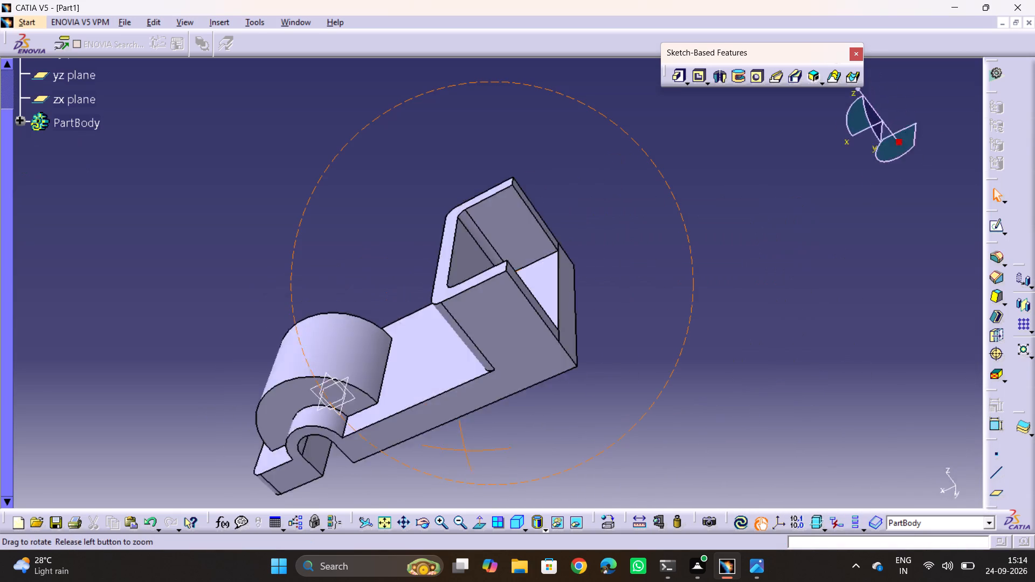
{"action": "left_click_drag", "start_coordinate": [478, 455], "coordinate": [633, 424]}
{"action": "middle_click_drag", "start_coordinate": [478, 455], "coordinate": [633, 424]}
{"action": "middle_click_drag", "start_coordinate": [416, 497], "coordinate": [416, 385]}
{"action": "middle_click_drag", "start_coordinate": [423, 386], "coordinate": [417, 217]}
{"action": "left_click_drag", "start_coordinate": [424, 386], "coordinate": [417, 217]}
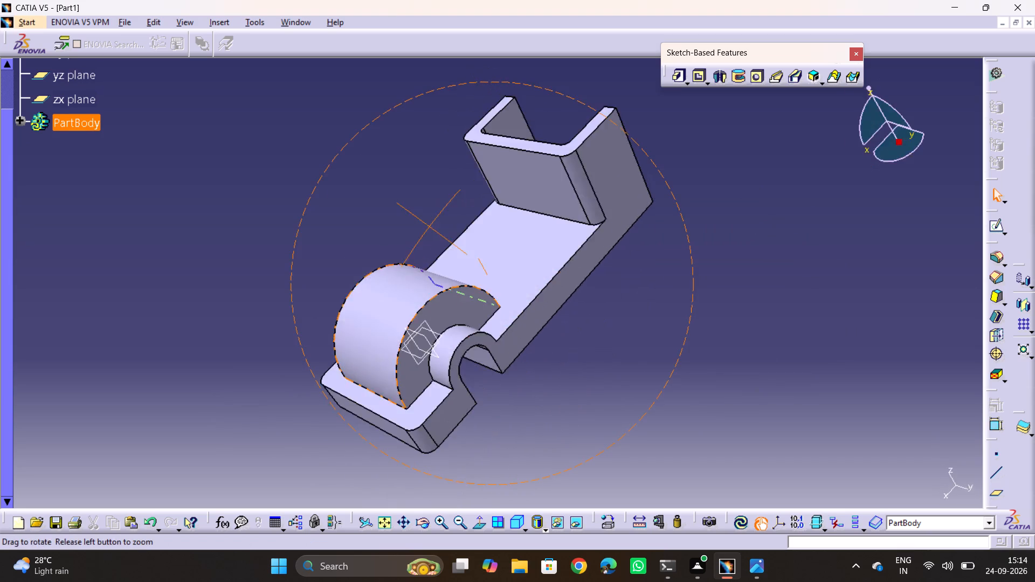
{"action": "left_click_drag", "start_coordinate": [417, 217], "coordinate": [301, 188]}
{"action": "middle_click_drag", "start_coordinate": [417, 217], "coordinate": [300, 188]}
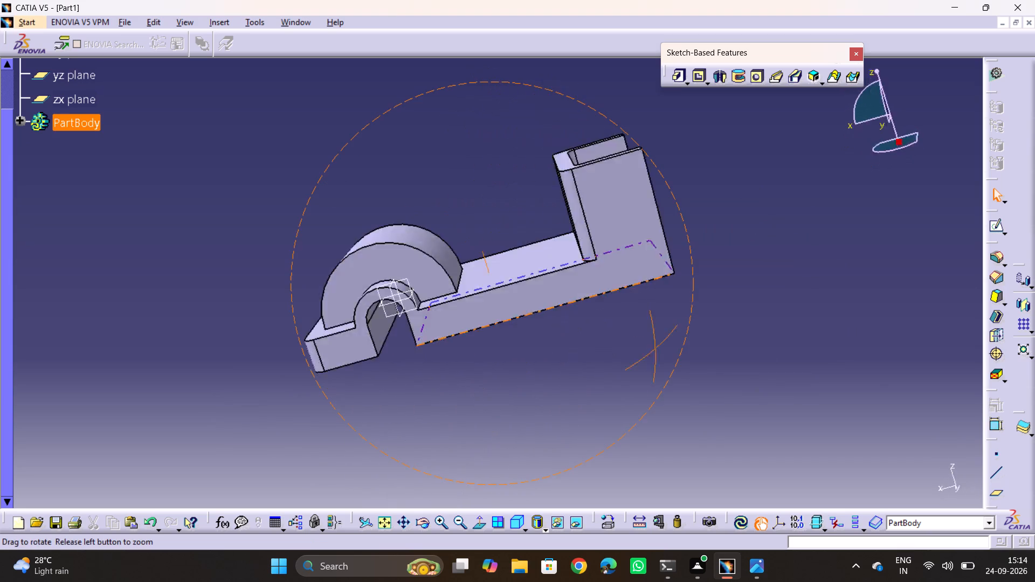
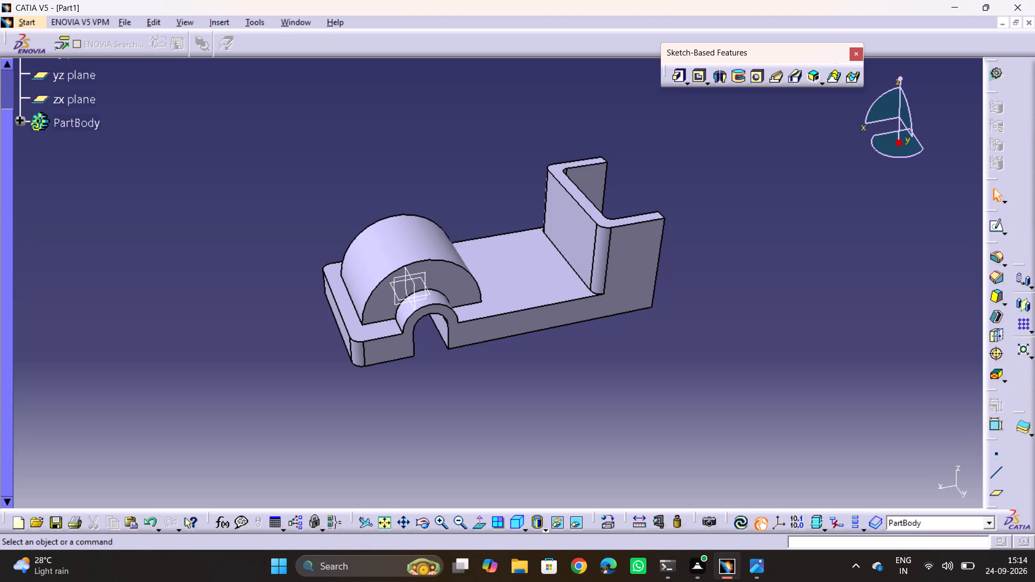
Check the top view of drawing 14.png, and start a sketch on the base plate's top face.
{"action": "key", "text": "alt+Tab"}
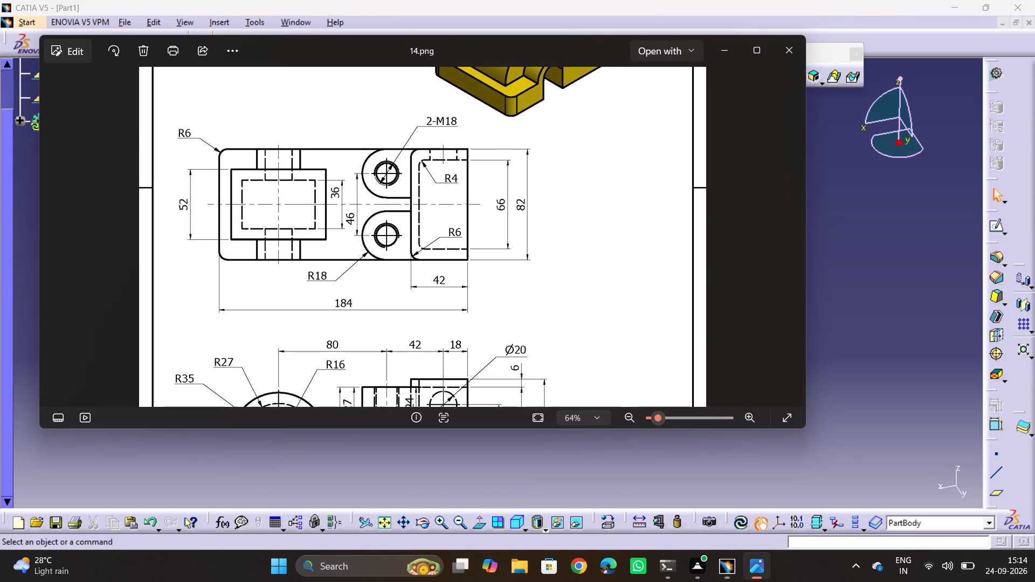
{"action": "middle_click_drag", "start_coordinate": [409, 227], "coordinate": [395, 358]}
{"action": "middle_click_drag", "start_coordinate": [570, 188], "coordinate": [586, 231]}
{"action": "middle_click_drag", "start_coordinate": [577, 241], "coordinate": [571, 203]}
{"action": "middle_click_drag", "start_coordinate": [553, 257], "coordinate": [563, 172]}
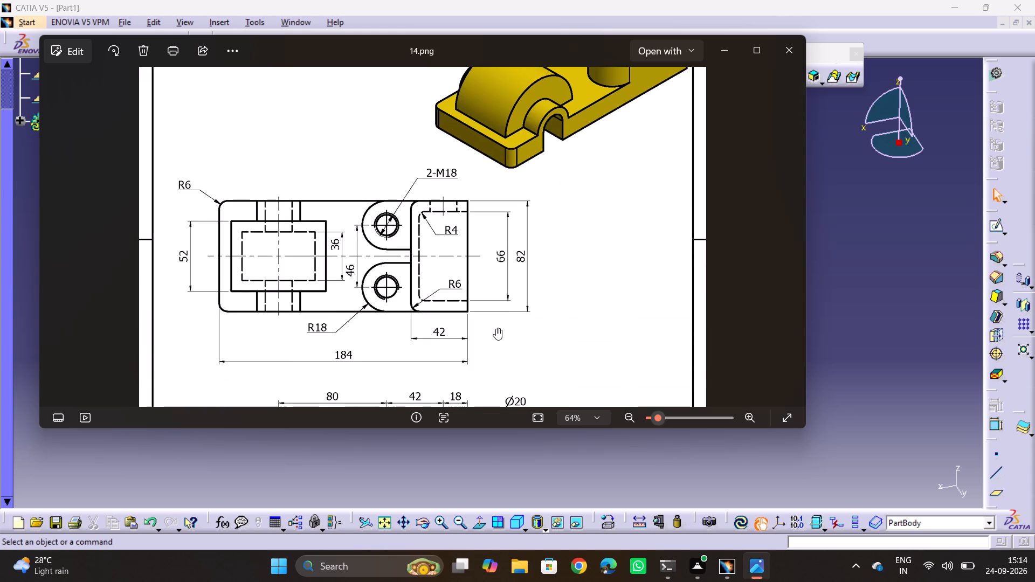
{"action": "key", "text": "alt+Tab"}
{"action": "left_click", "coordinate": [497, 267]}
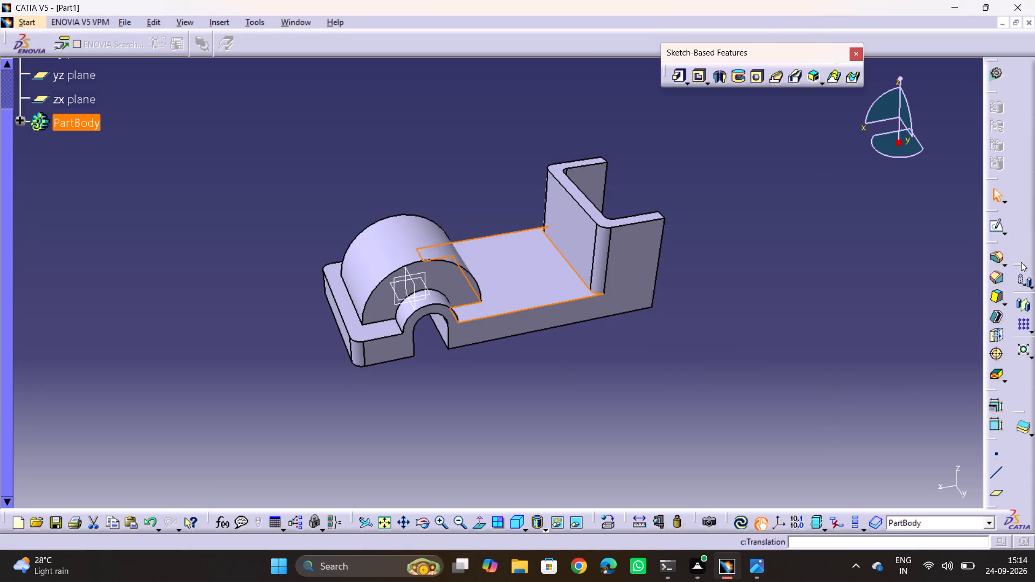
{"action": "left_click", "coordinate": [989, 227]}
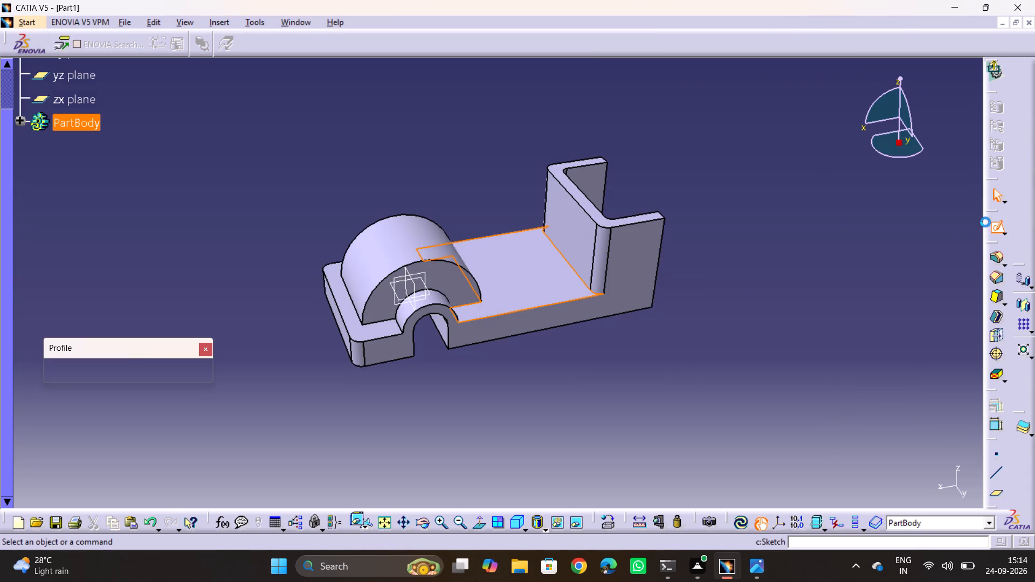
{"action": "middle_click_drag", "start_coordinate": [481, 284], "coordinate": [524, 222], "text": "ctrl"}
{"action": "middle_click_drag", "start_coordinate": [509, 235], "coordinate": [582, 207]}
{"action": "middle_click_drag", "start_coordinate": [623, 206], "coordinate": [733, 209]}
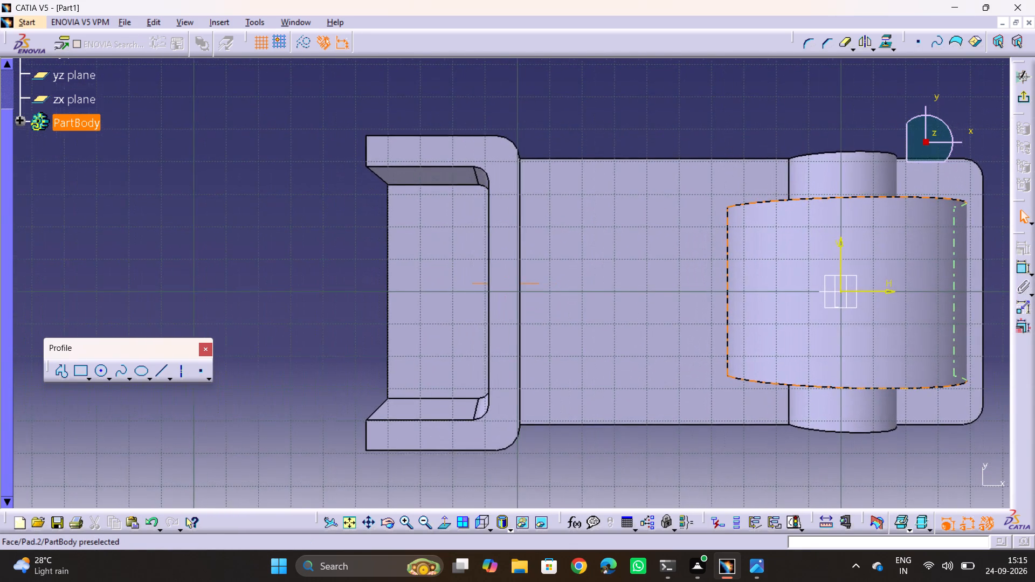
{"action": "middle_click_drag", "start_coordinate": [733, 209], "coordinate": [723, 208]}
Sketch two circles, about 27 mm and 24 mm in diameter, one above the other between the end block and half-cylinder boss.
{"action": "left_click", "coordinate": [103, 373]}
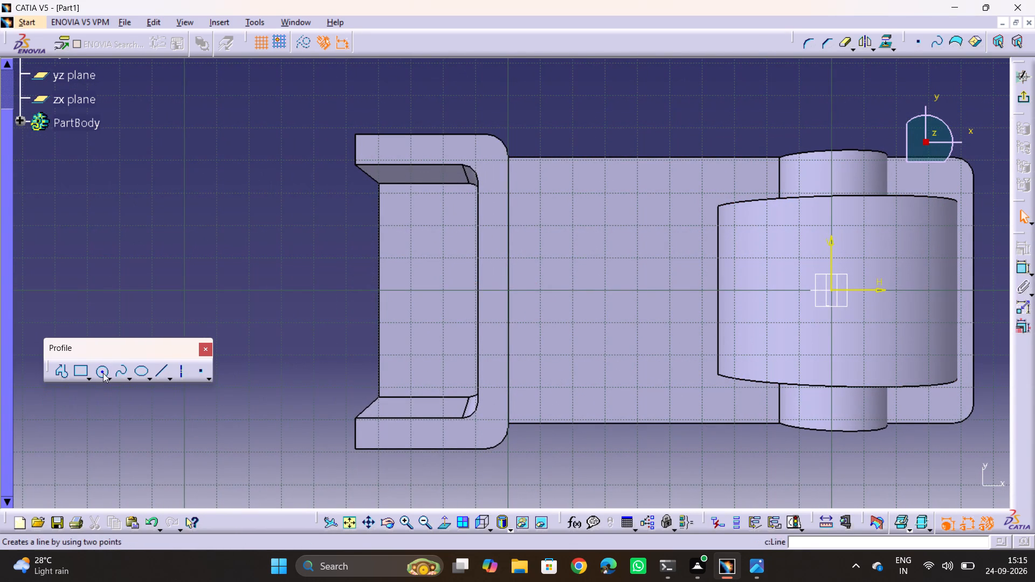
{"action": "left_click", "coordinate": [605, 206]}
{"action": "left_click", "coordinate": [618, 252]}
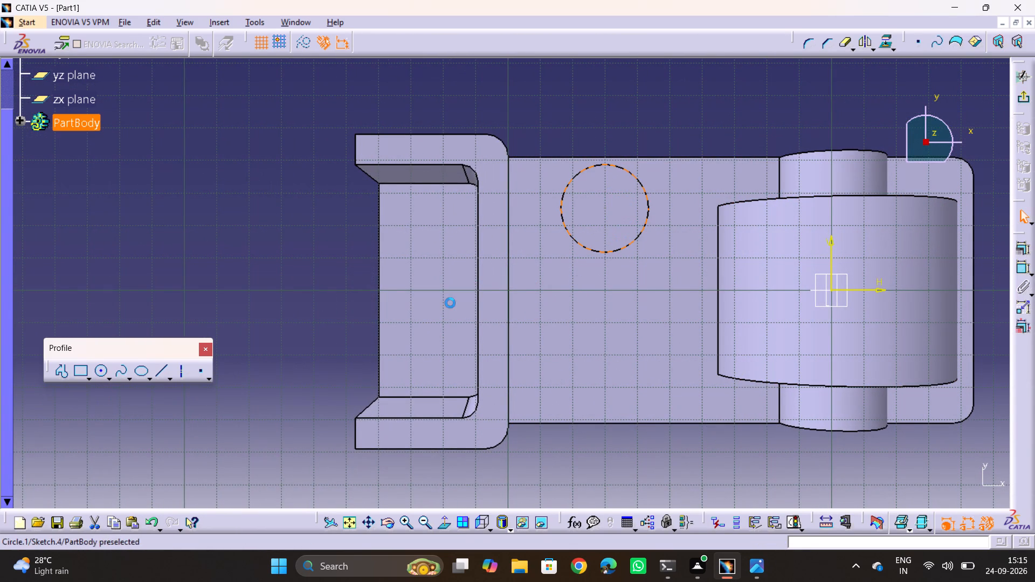
{"action": "left_click", "coordinate": [99, 377]}
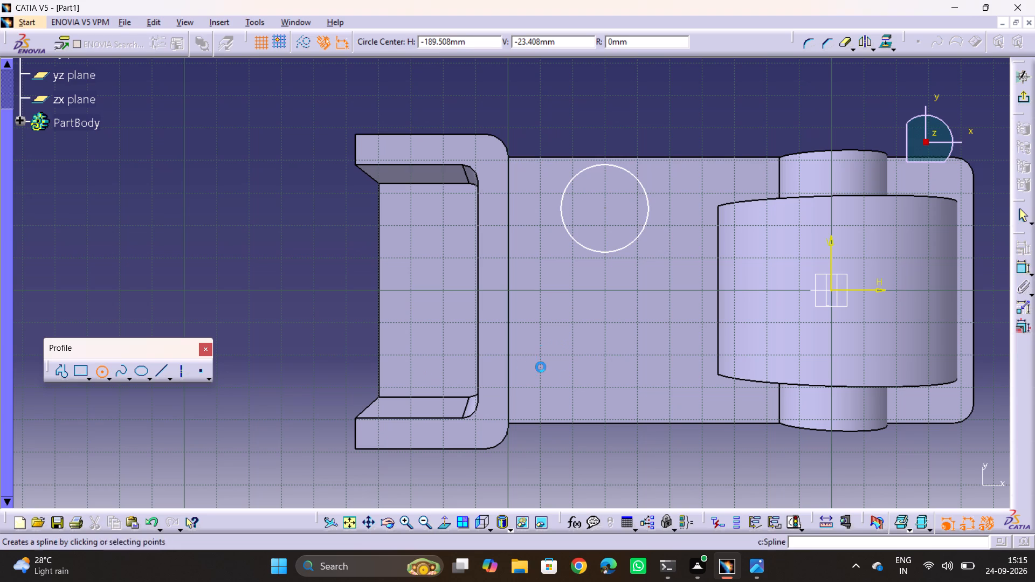
{"action": "left_click", "coordinate": [603, 373]}
{"action": "left_click", "coordinate": [611, 335]}
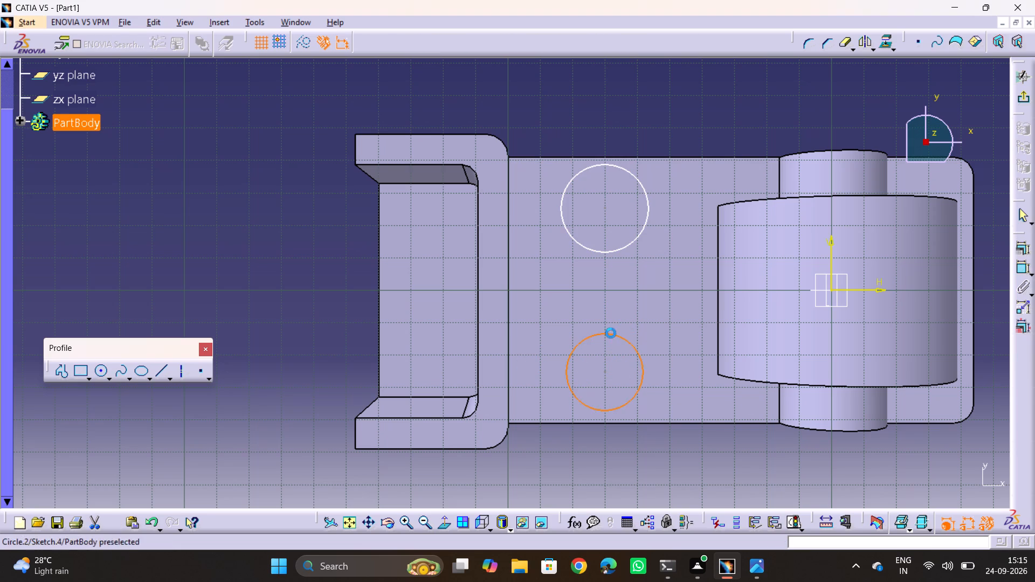
{"action": "left_click", "coordinate": [606, 472]}
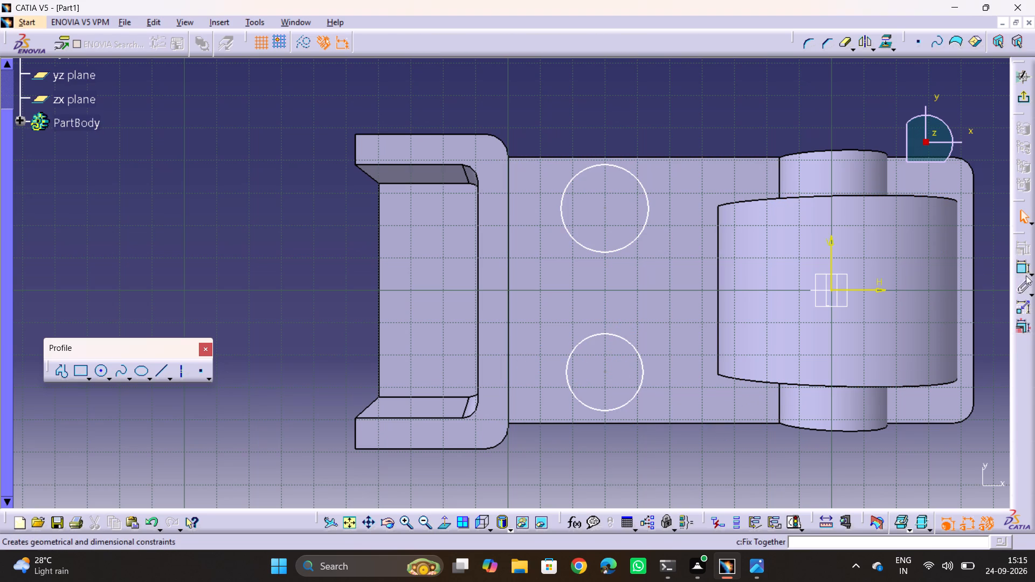
Dimension the distance between the two circle centres and set it to 36 mm.
{"action": "left_click", "coordinate": [1018, 275]}
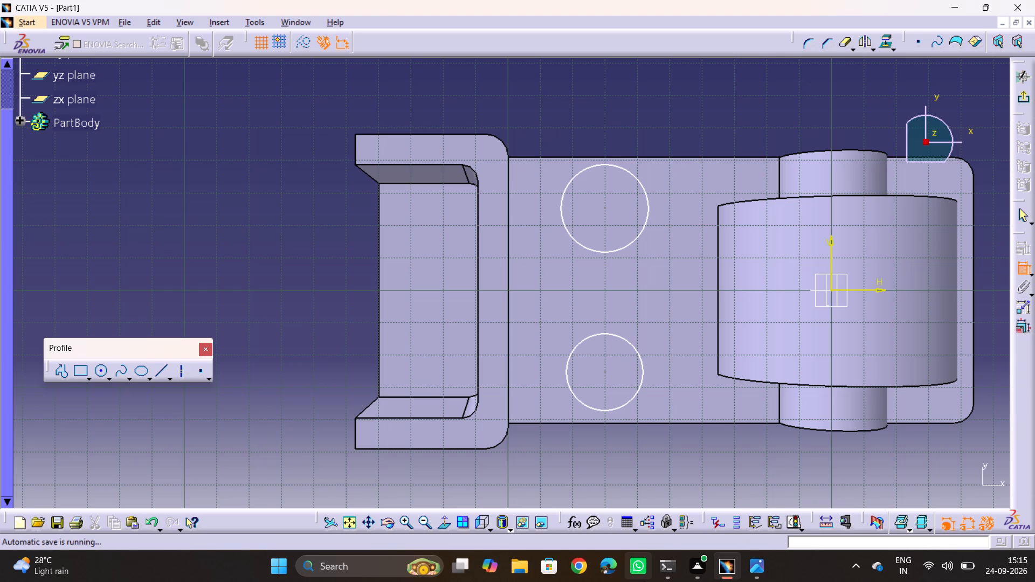
{"action": "left_click", "coordinate": [605, 373]}
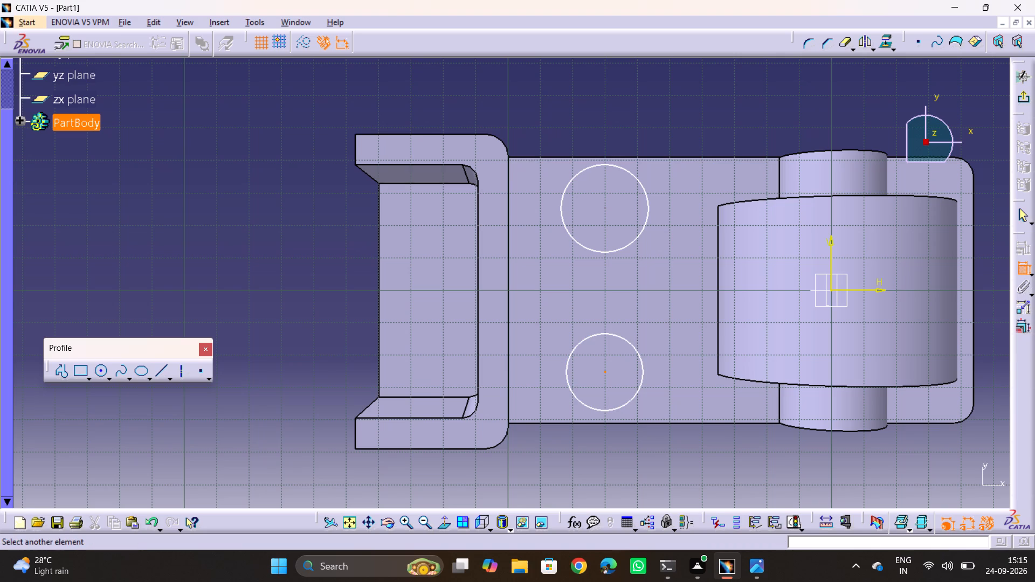
{"action": "left_click", "coordinate": [604, 208]}
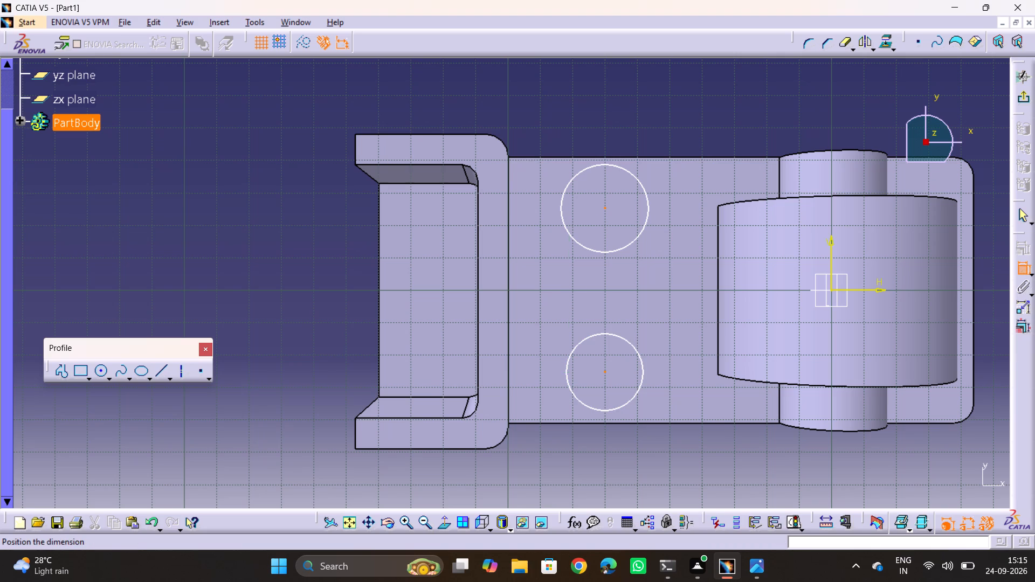
{"action": "left_click", "coordinate": [661, 290]}
{"action": "double_click", "coordinate": [663, 286]}
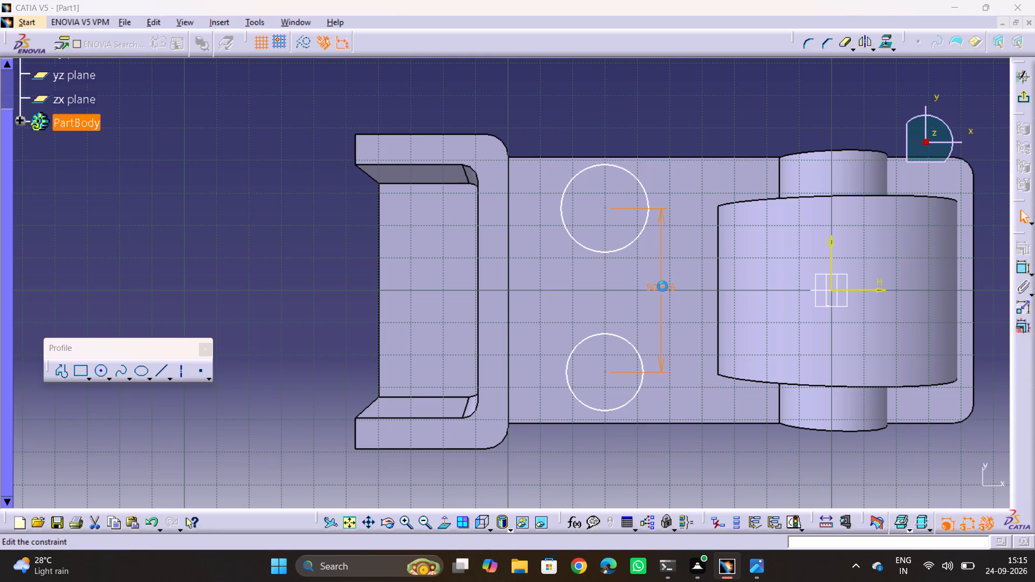
{"action": "type", "text": "36"}
{"action": "key", "text": "Return"}
{"action": "left_click", "coordinate": [598, 103]}
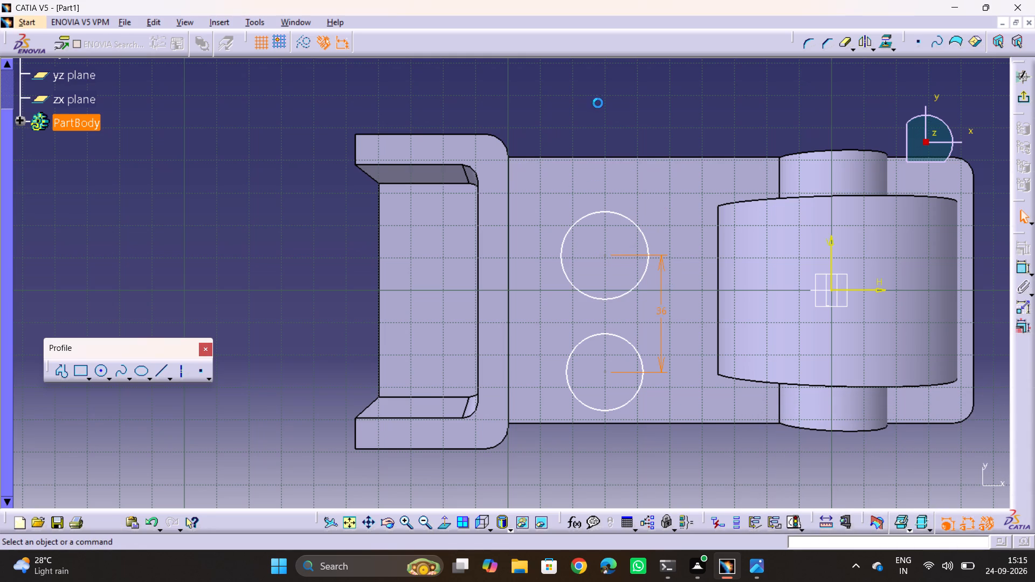
Check the circle spacing in drawing 14.png and set the centre distance to 46 mm.
{"action": "key", "text": "alt+Tab"}
{"action": "key", "text": "alt+Tab"}
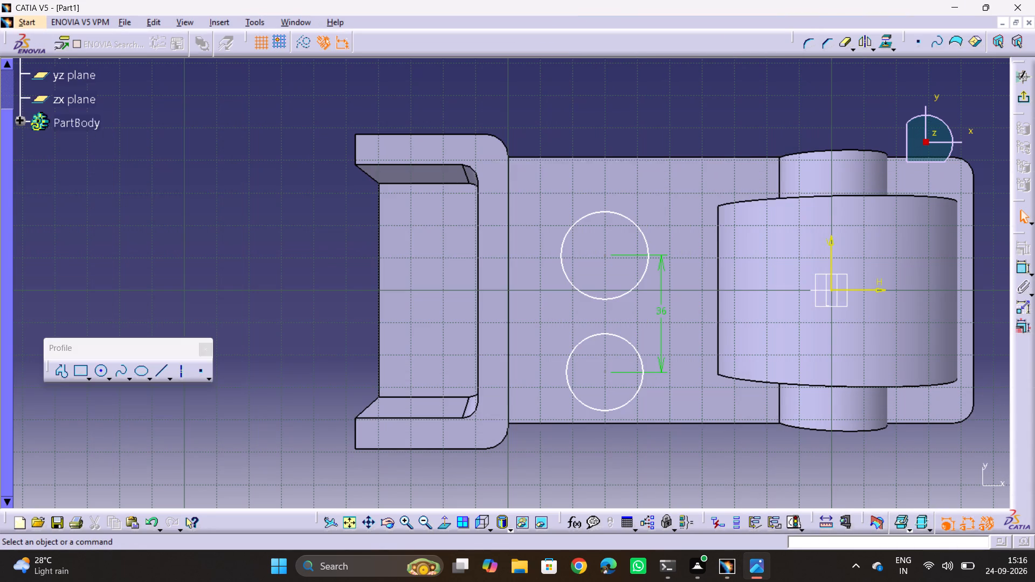
{"action": "double_click", "coordinate": [658, 311]}
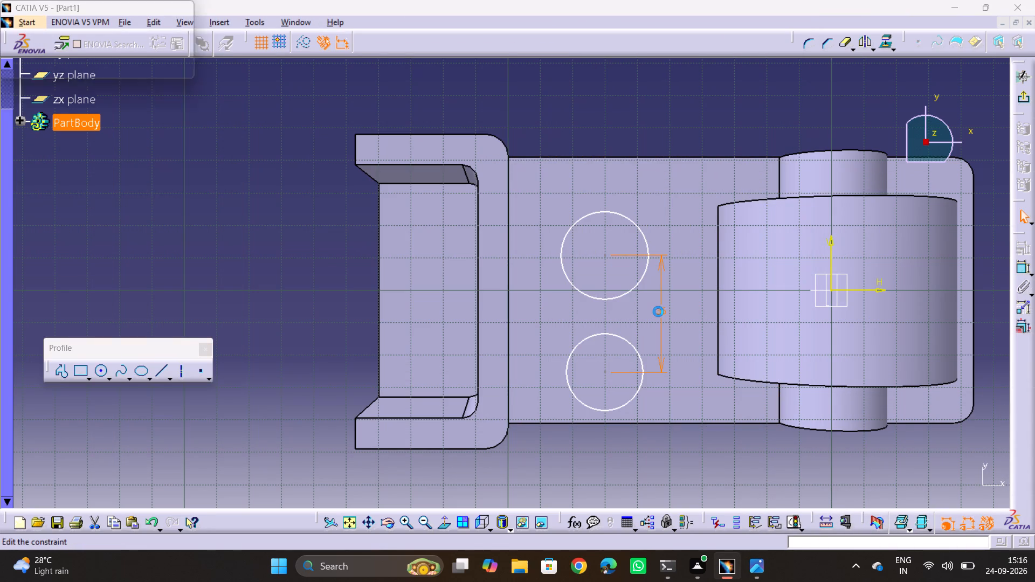
{"action": "type", "text": "46"}
{"action": "key", "text": "Return"}
{"action": "left_click", "coordinate": [756, 439]}
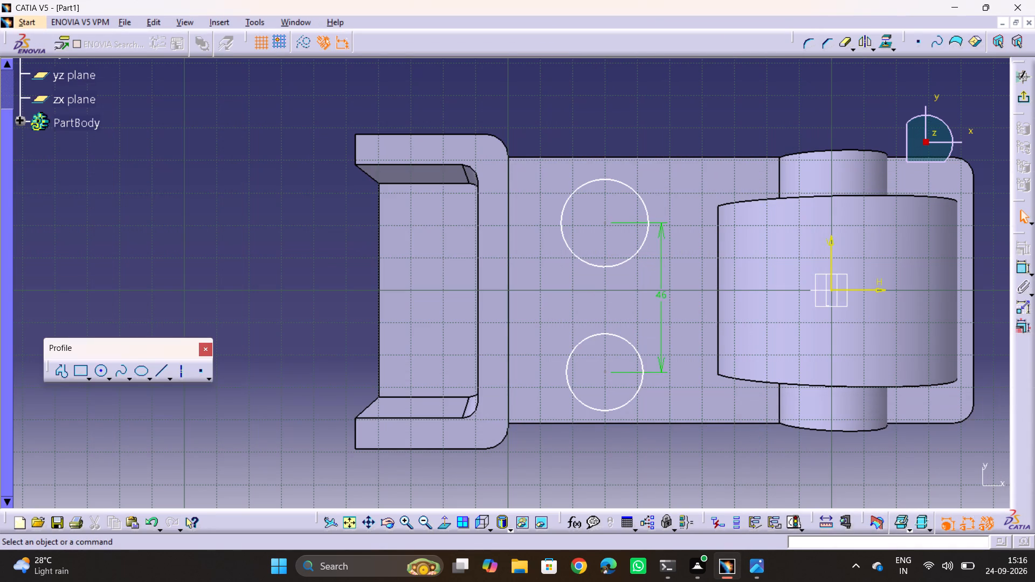
Check the boss radius in drawing 14.png, and dimension the upper circle's diameter as 36 mm.
{"action": "key", "text": "alt+Tab"}
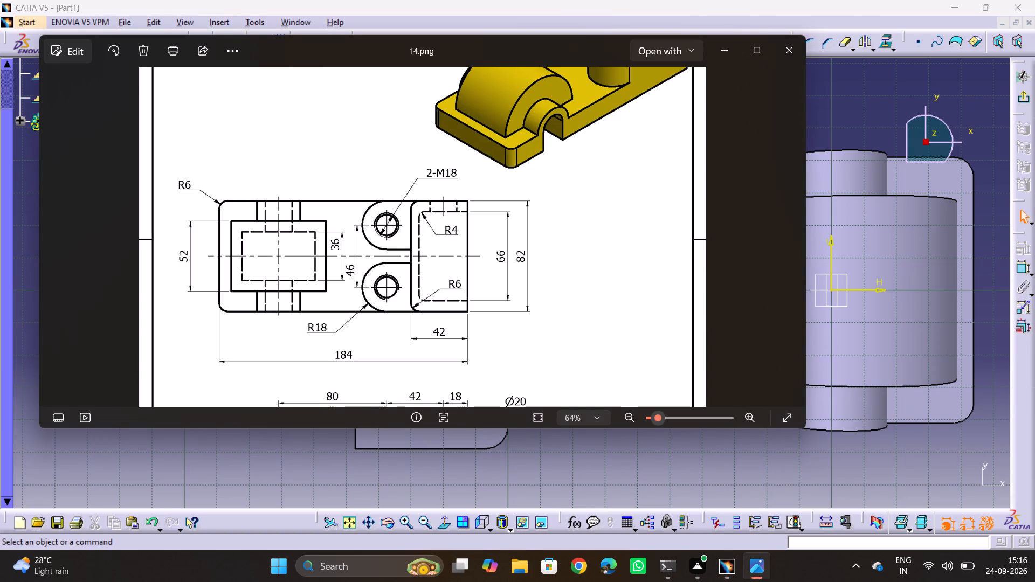
{"action": "key", "text": "alt+Tab"}
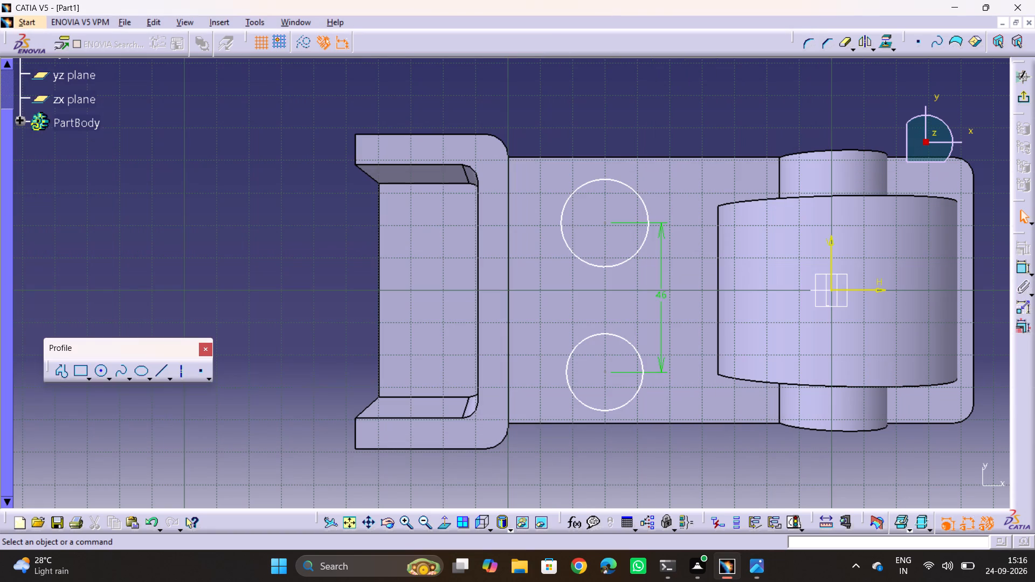
{"action": "left_click", "coordinate": [1023, 261]}
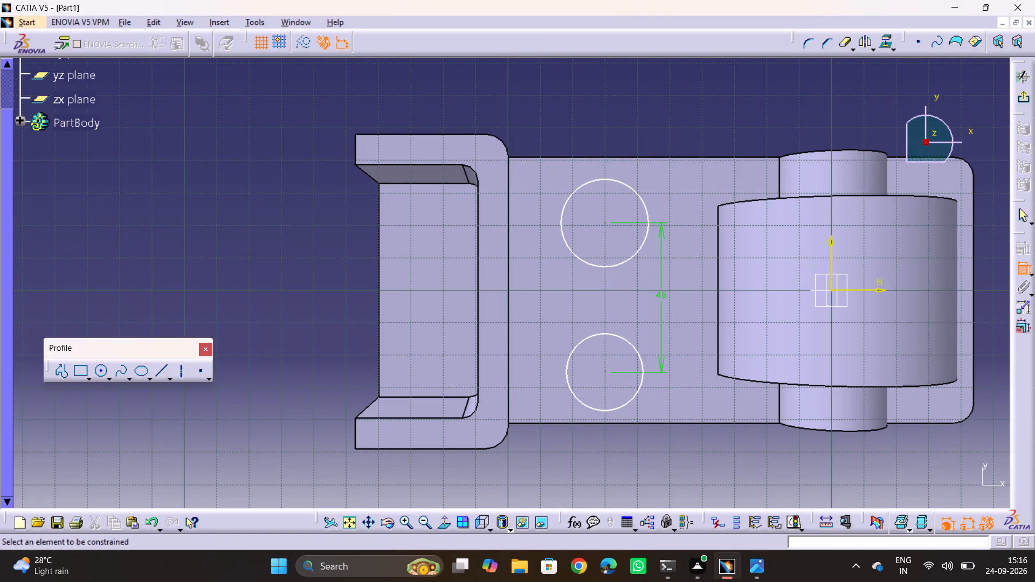
{"action": "left_click", "coordinate": [620, 185]}
{"action": "left_click", "coordinate": [616, 108]}
{"action": "double_click", "coordinate": [620, 105]}
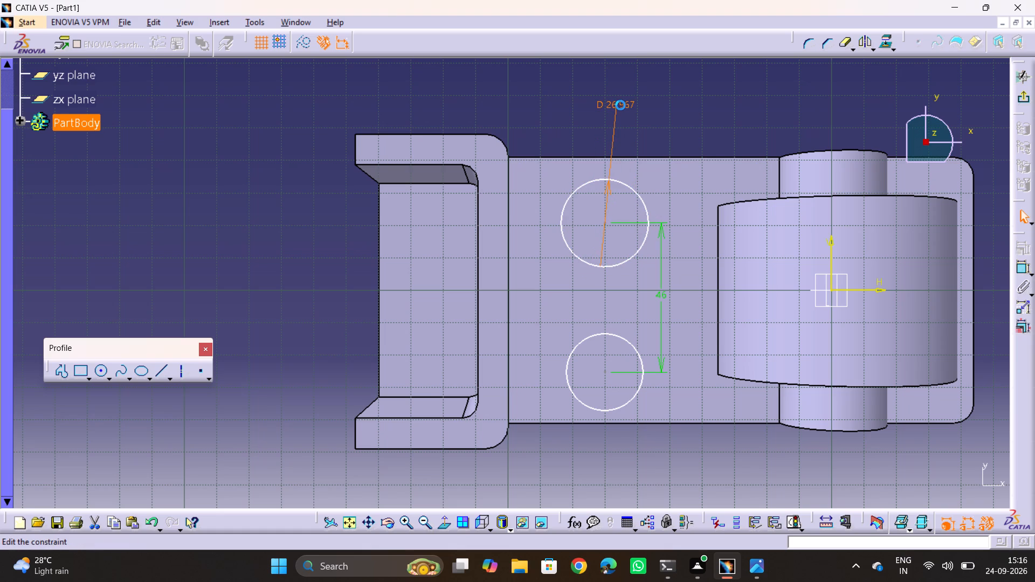
{"action": "type", "text": "36"}
{"action": "key", "text": "Return"}
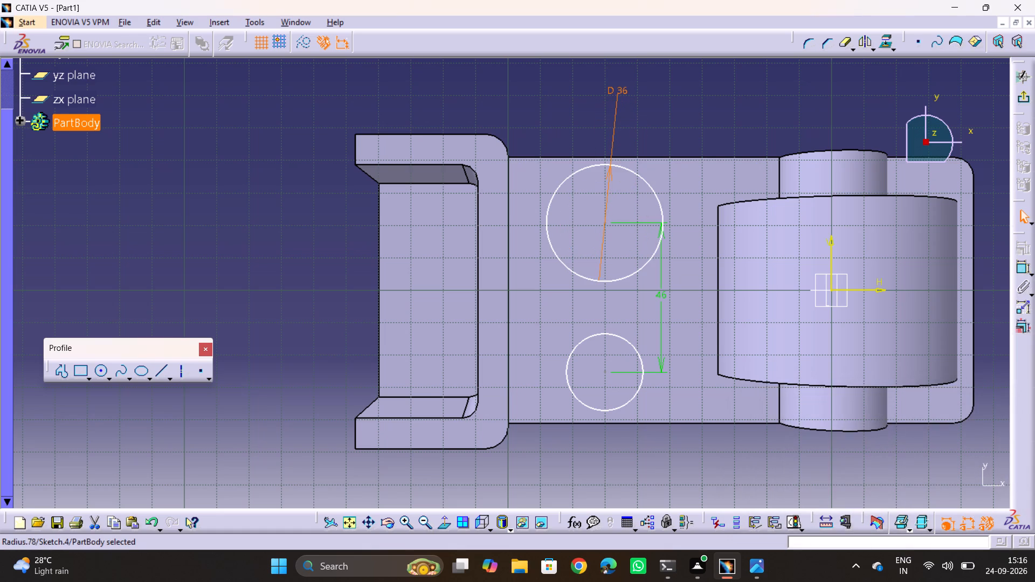
{"action": "left_click", "coordinate": [672, 100]}
Dimension the lower circle's diameter and set it to 36 mm.
{"action": "left_click", "coordinate": [618, 410]}
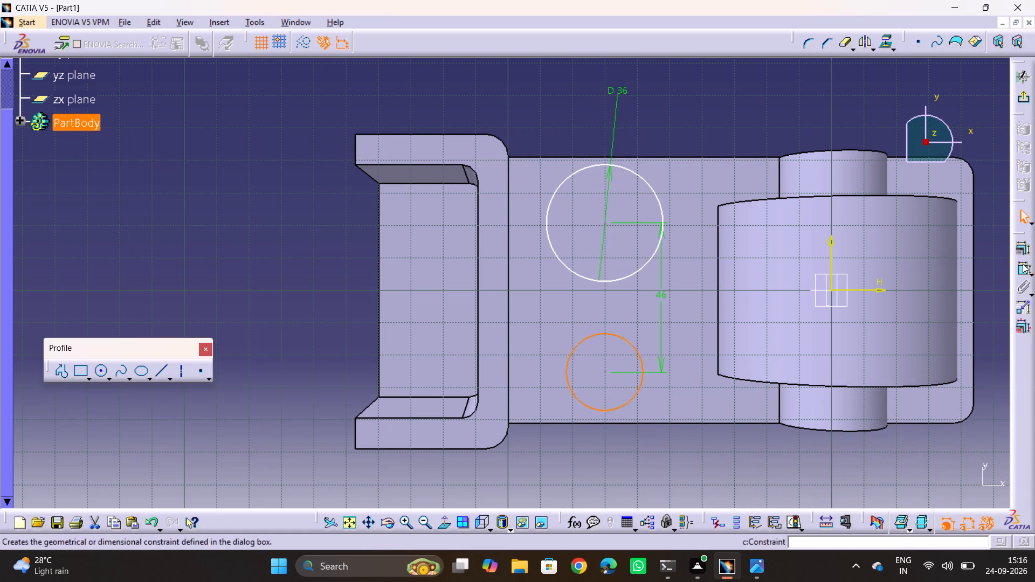
{"action": "key", "text": "alt+Tab"}
{"action": "key", "text": "alt+Tab"}
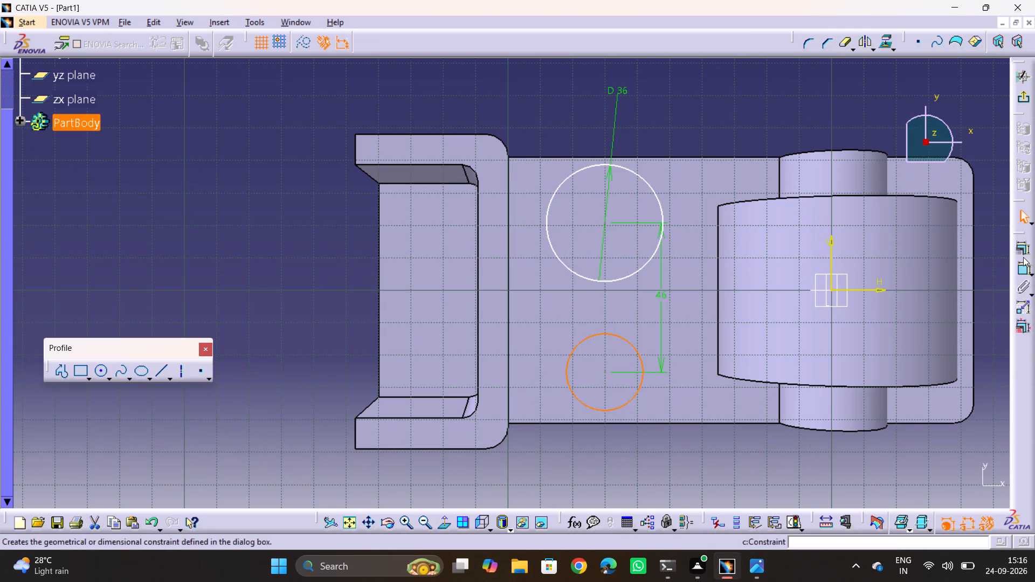
{"action": "left_click", "coordinate": [1022, 260]}
{"action": "left_click", "coordinate": [602, 456]}
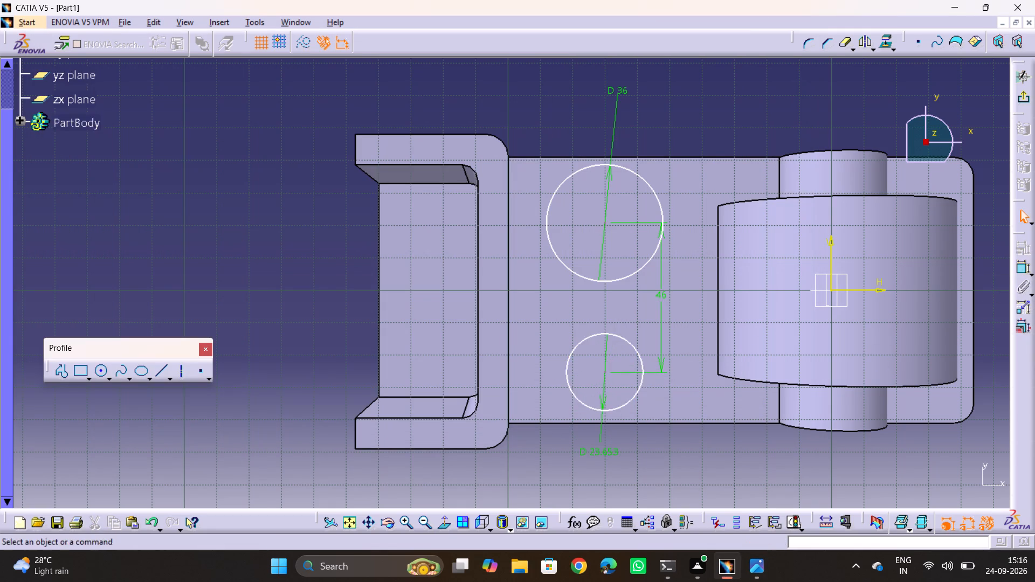
{"action": "double_click", "coordinate": [605, 456]}
{"action": "type", "text": "36"}
{"action": "key", "text": "Return"}
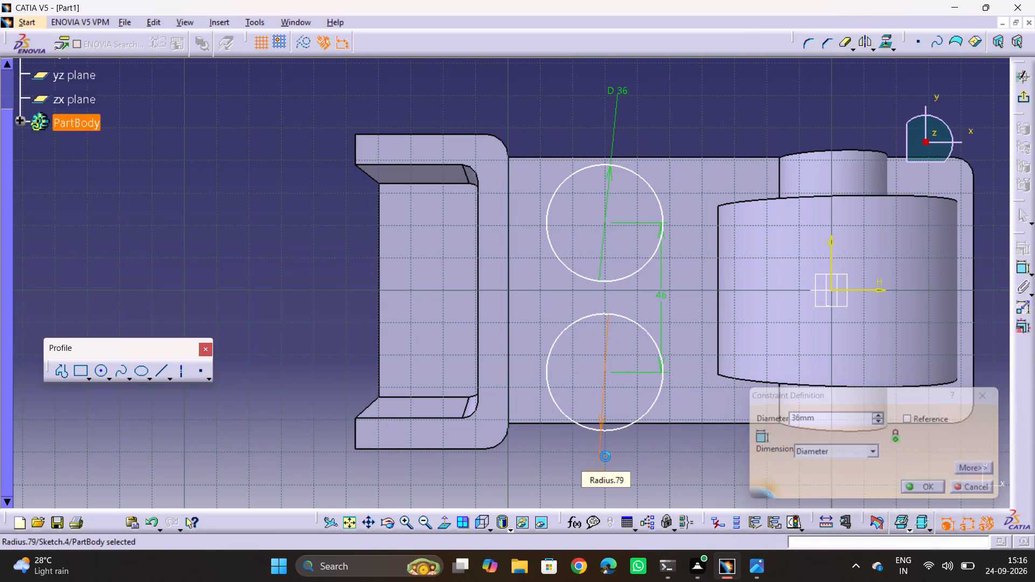
{"action": "left_click", "coordinate": [678, 528]}
{"action": "left_click", "coordinate": [640, 465]}
{"action": "key", "text": "Escape"}
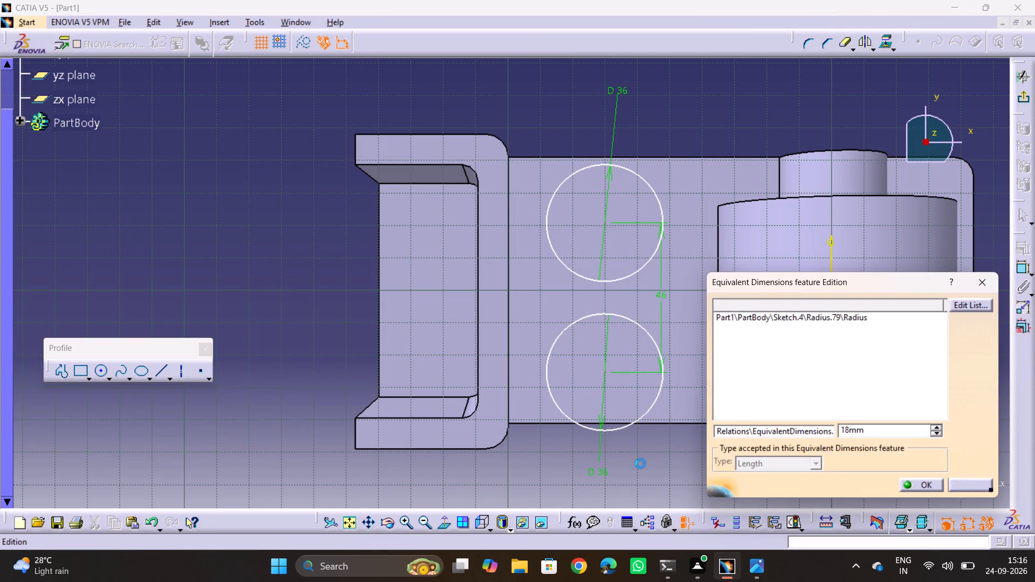
{"action": "key", "text": "Escape"}
{"action": "key", "text": "Escape"}
{"action": "key", "text": "Escape"}
Constrain the lower circle tangent to the base plate's adjacent long edge.
{"action": "left_click", "coordinate": [611, 434]}
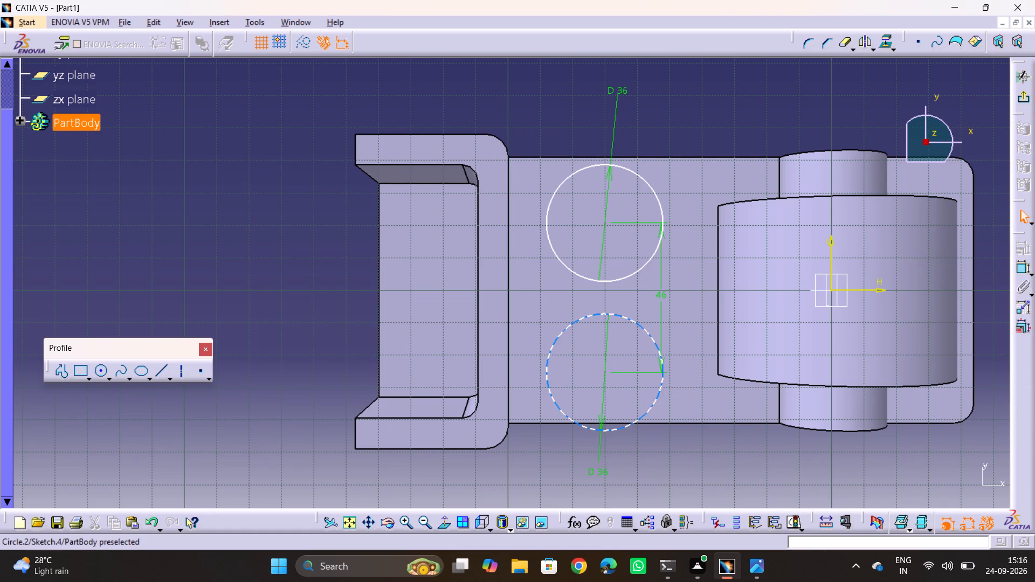
{"action": "left_click", "coordinate": [613, 432]}
{"action": "left_click", "coordinate": [664, 422], "text": "ctrl"}
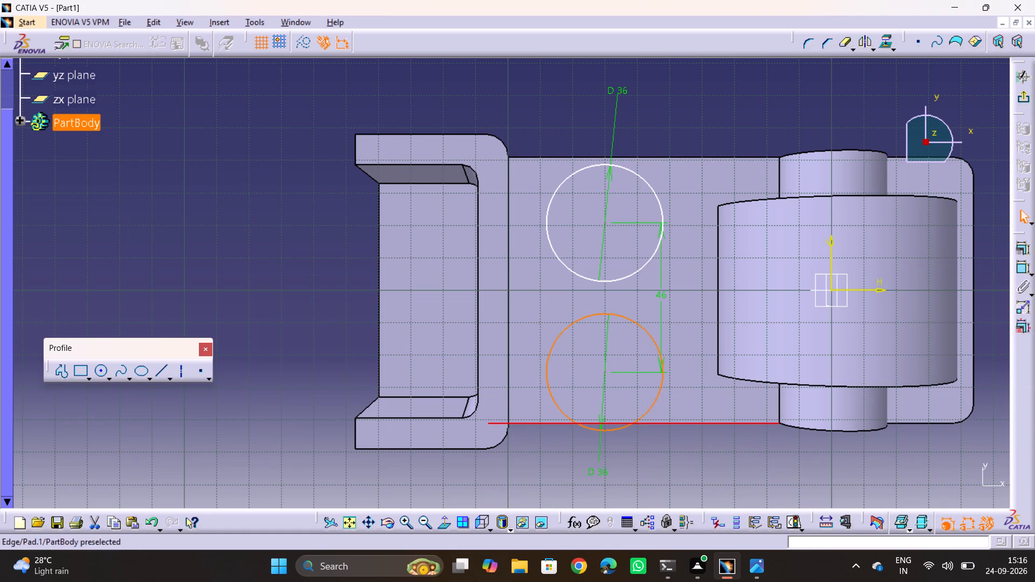
{"action": "left_click", "coordinate": [1022, 246]}
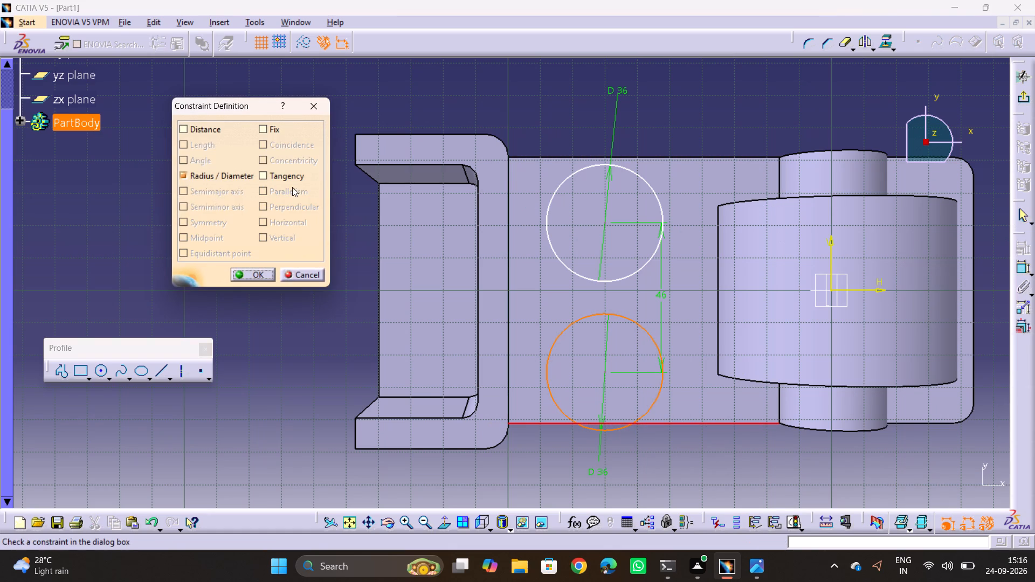
{"action": "left_click", "coordinate": [292, 181]}
{"action": "left_click", "coordinate": [256, 272]}
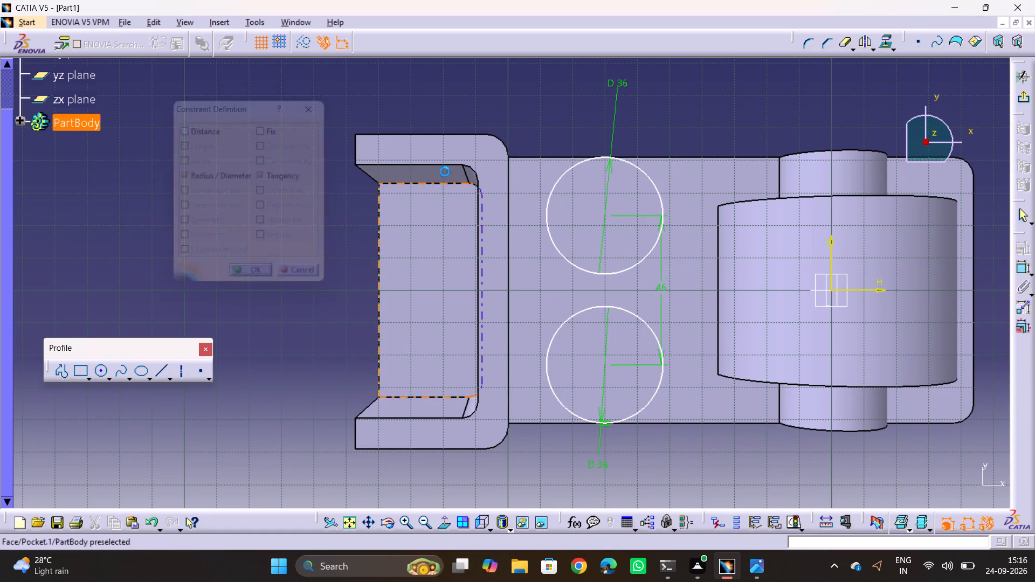
Constrain the upper circle tangent to the base plate's adjacent long edge.
{"action": "left_click", "coordinate": [568, 170]}
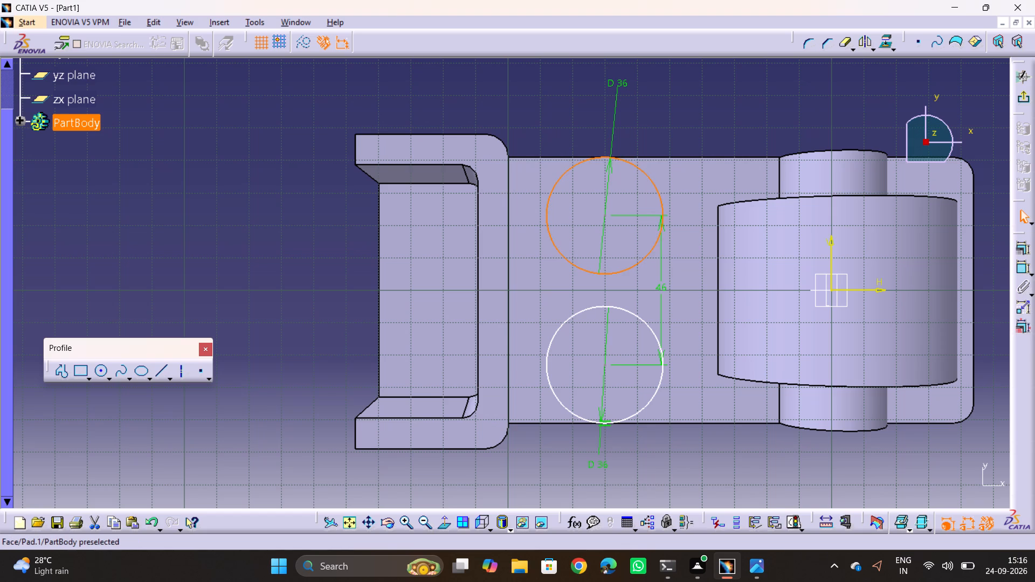
{"action": "left_click", "coordinate": [560, 157], "text": "ctrl"}
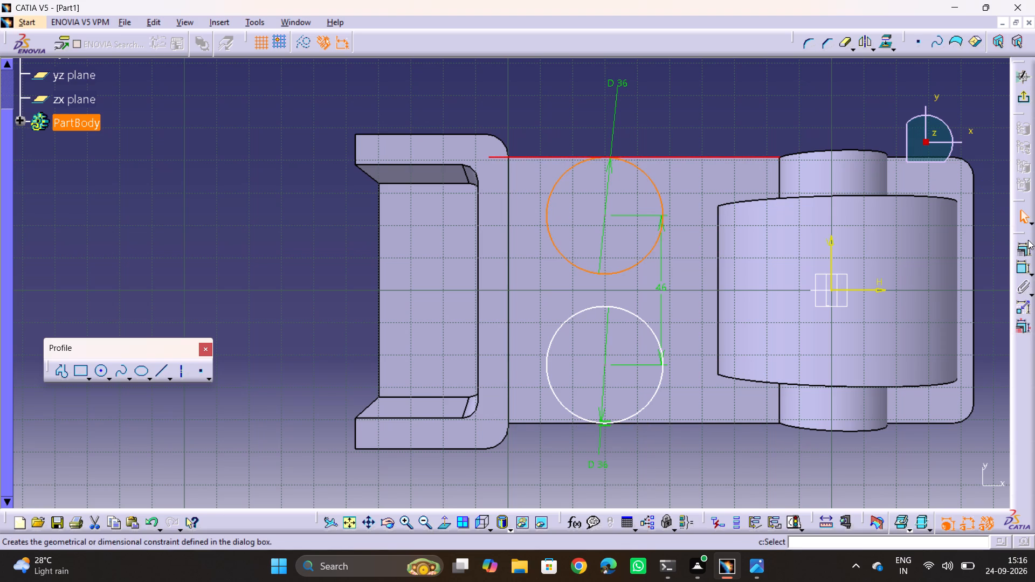
{"action": "left_click", "coordinate": [1028, 241]}
{"action": "left_click", "coordinate": [288, 179]}
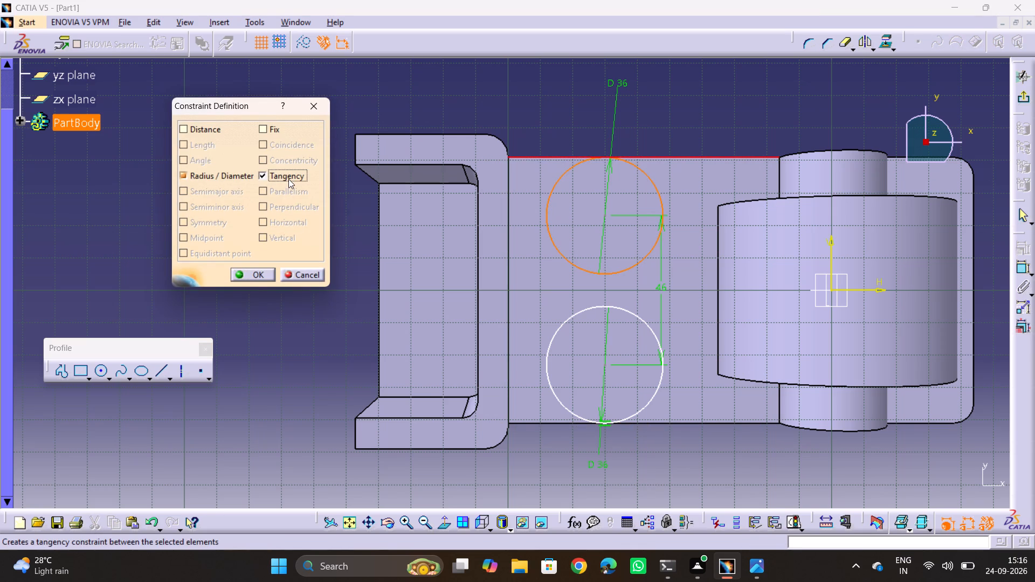
{"action": "left_click", "coordinate": [261, 271]}
Examine drawing 14.png for the shape of the two bosses and how they join the end block.
{"action": "key", "text": "alt+Tab"}
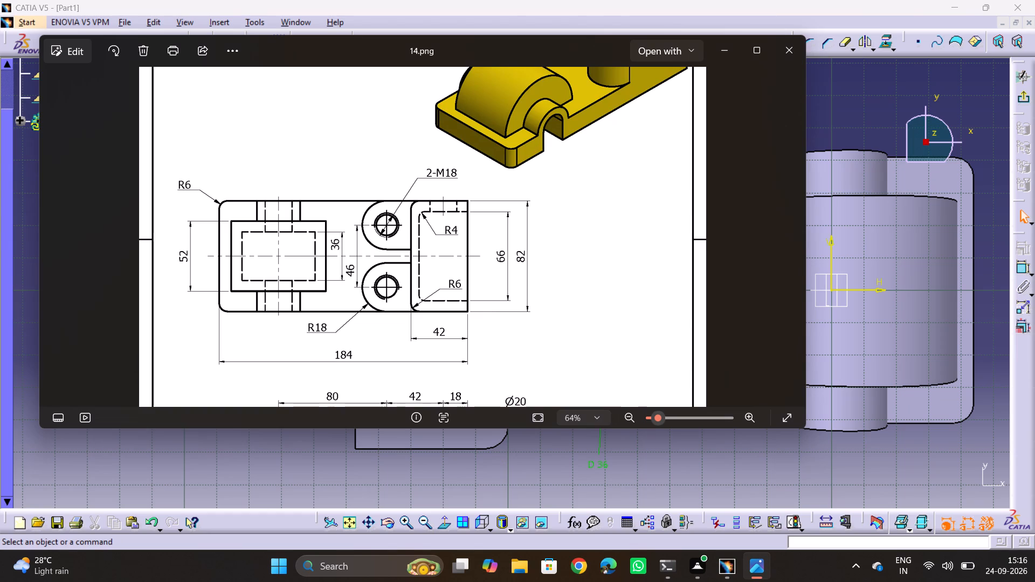
{"action": "key", "text": "alt+Tab"}
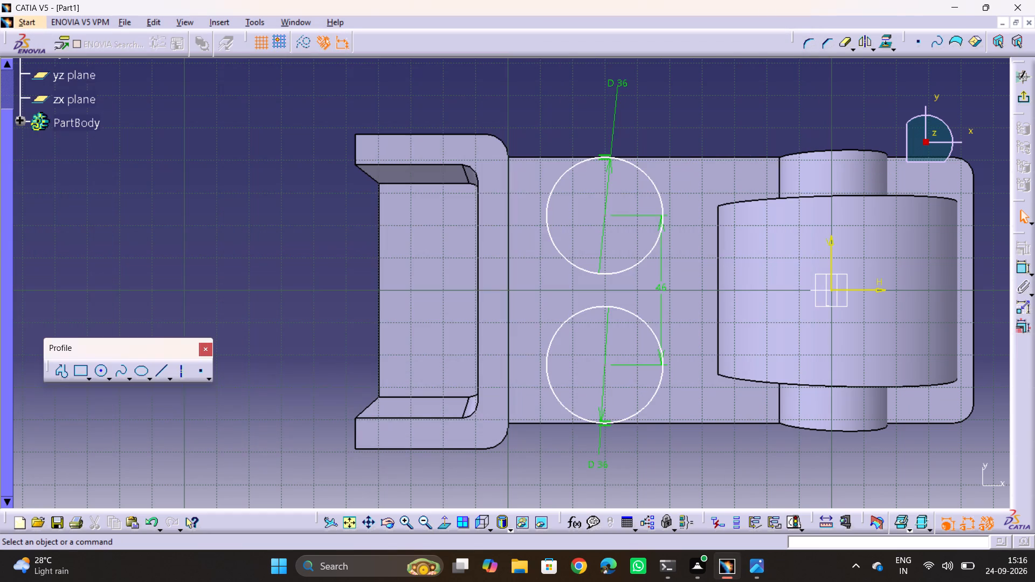
{"action": "key", "text": "alt+Tab"}
{"action": "middle_click_drag", "start_coordinate": [691, 205], "coordinate": [682, 295]}
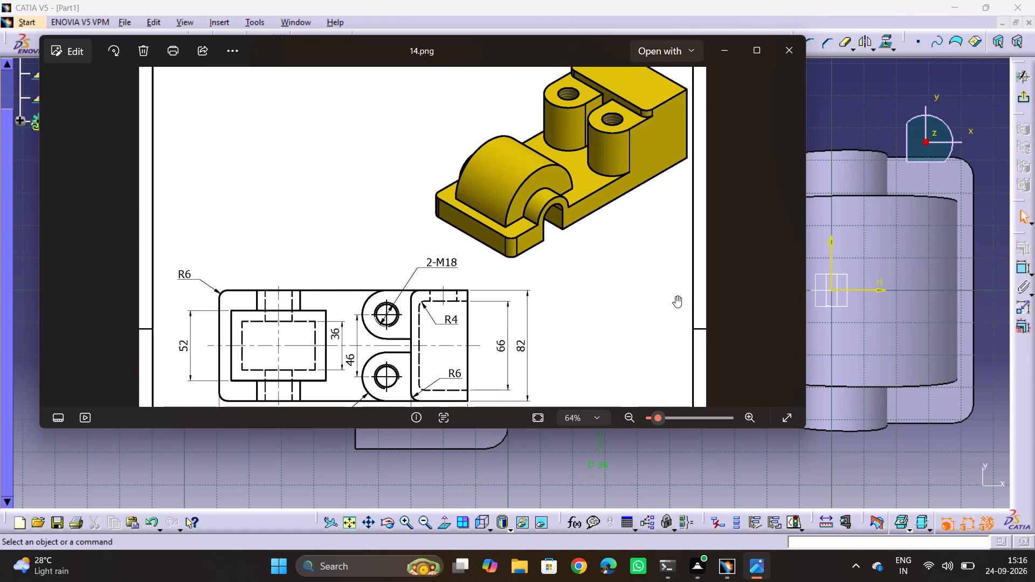
{"action": "key", "text": "alt+Tab"}
{"action": "middle_click_drag", "start_coordinate": [571, 314], "coordinate": [565, 285]}
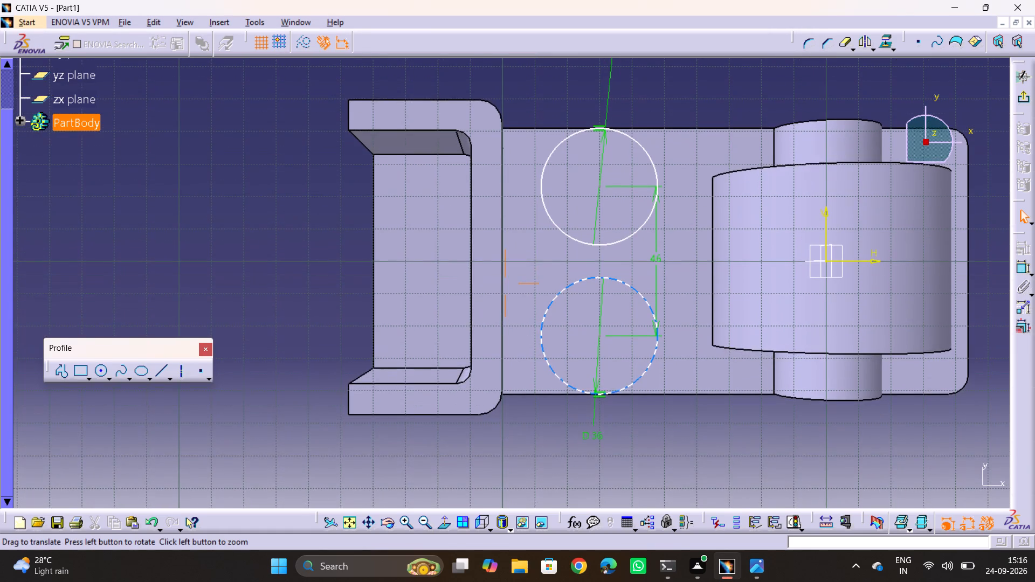
{"action": "middle_click_drag", "start_coordinate": [565, 285], "coordinate": [536, 293]}
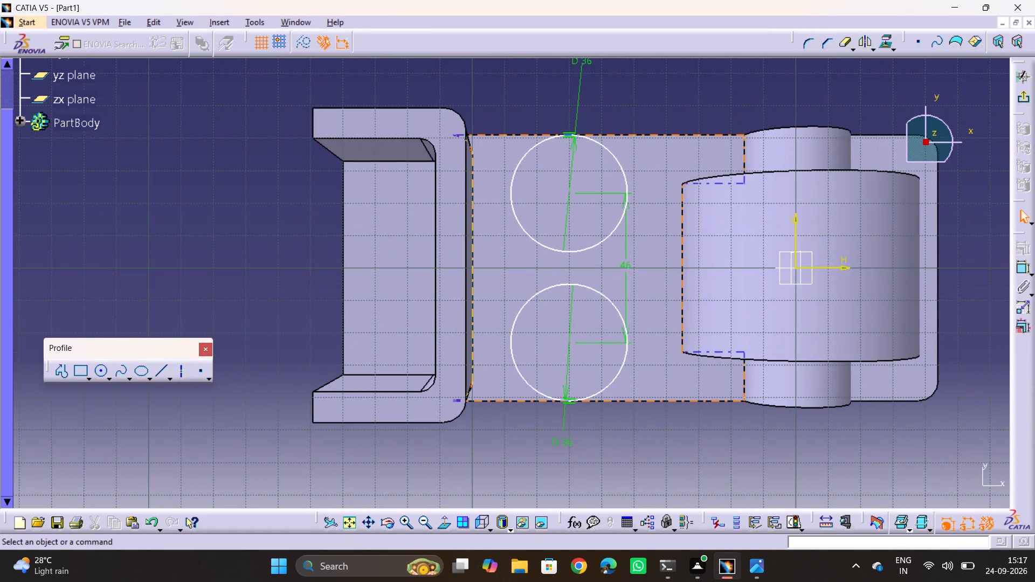
{"action": "key", "text": "alt+Tab"}
{"action": "key", "text": "alt+Tab"}
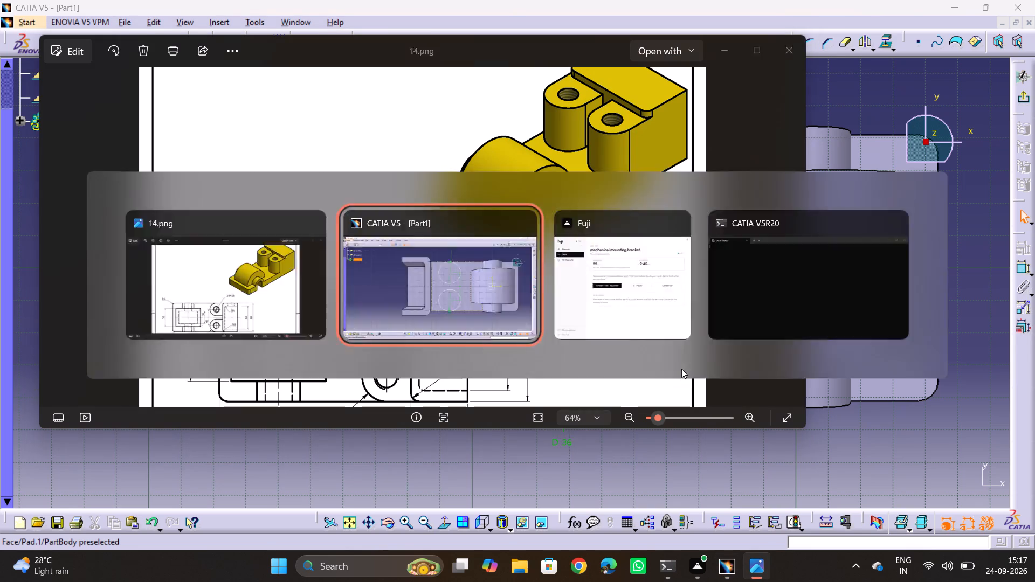
{"action": "key", "text": "alt+Tab"}
{"action": "middle_click_drag", "start_coordinate": [495, 326], "coordinate": [492, 307]}
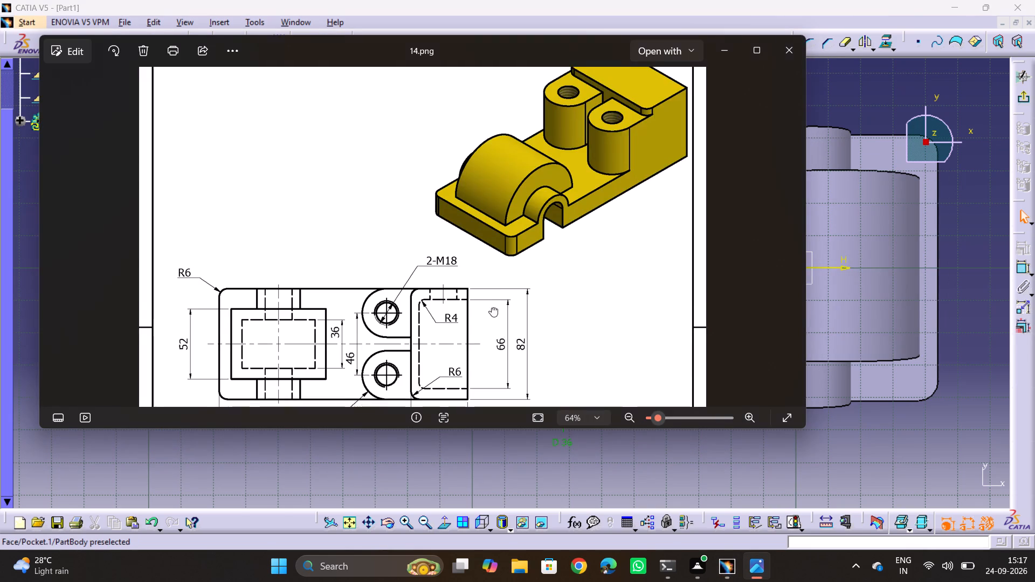
{"action": "middle_click_drag", "start_coordinate": [492, 307], "coordinate": [542, 198]}
{"action": "middle_click_drag", "start_coordinate": [459, 219], "coordinate": [620, 208]}
{"action": "scroll", "coordinate": [620, 208], "scroll_direction": "up", "scroll_amount": 1}
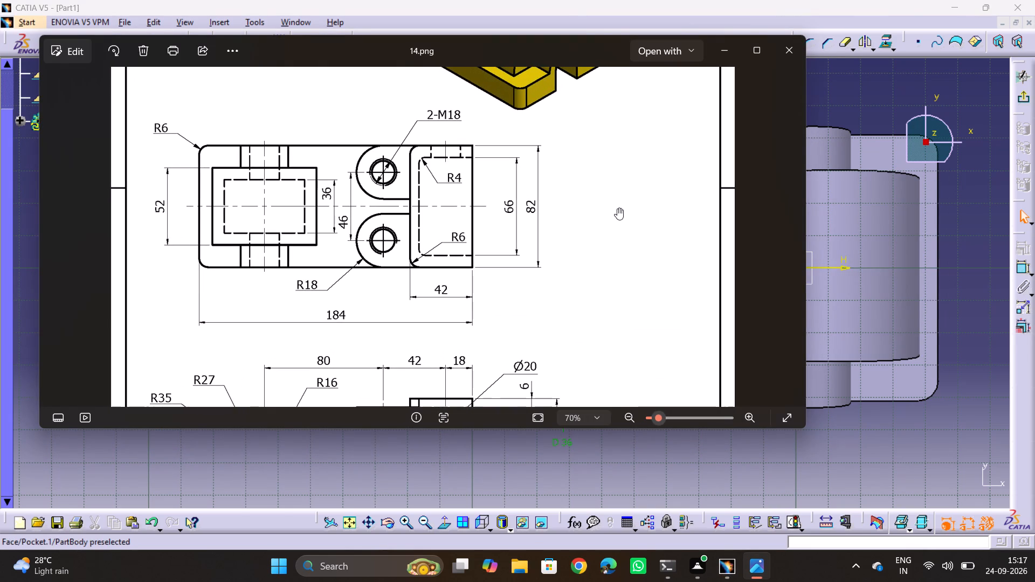
{"action": "key", "text": "alt+Tab"}
{"action": "middle_click_drag", "start_coordinate": [590, 297], "coordinate": [594, 278]}
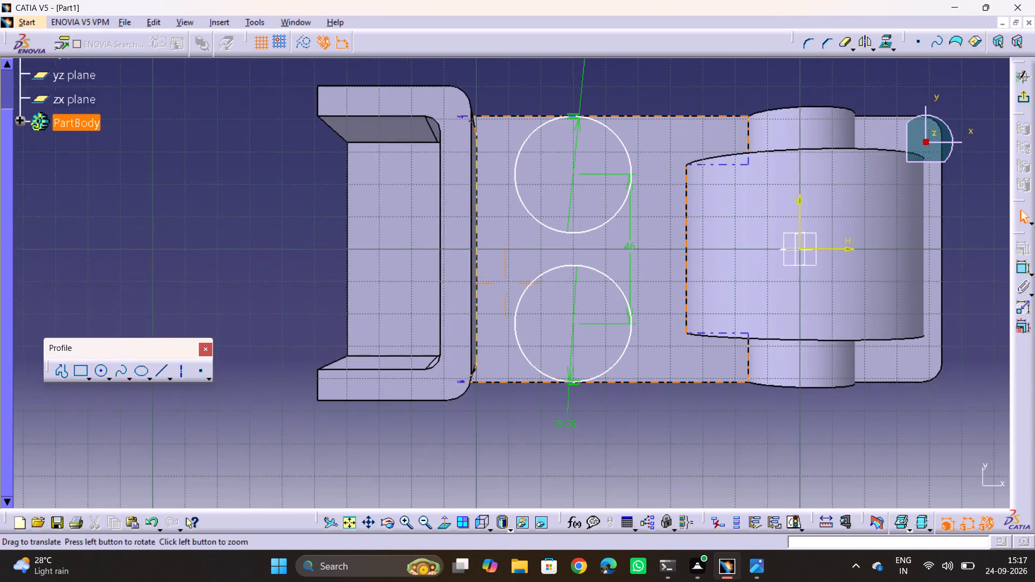
{"action": "middle_click_drag", "start_coordinate": [594, 278], "coordinate": [652, 319]}
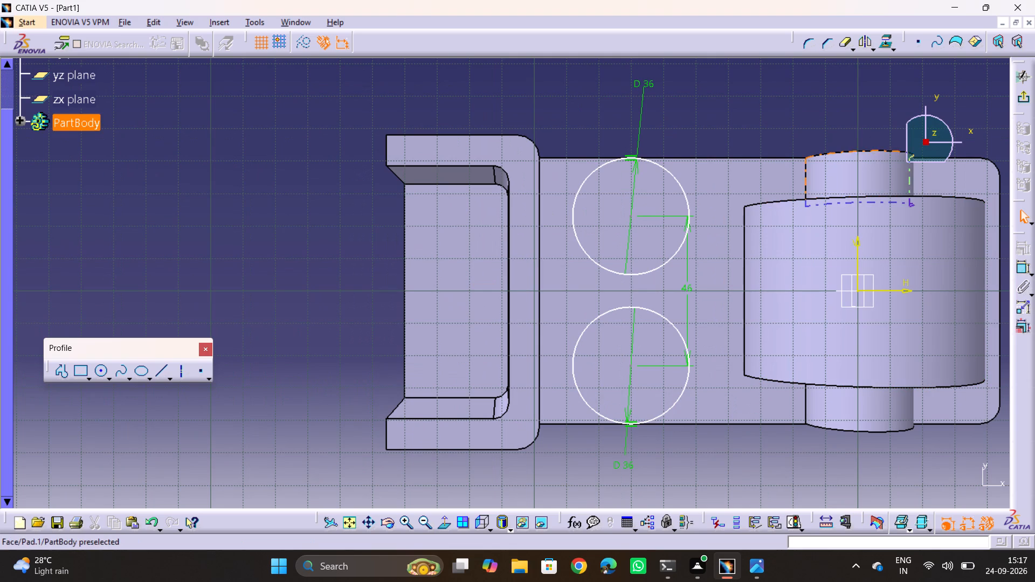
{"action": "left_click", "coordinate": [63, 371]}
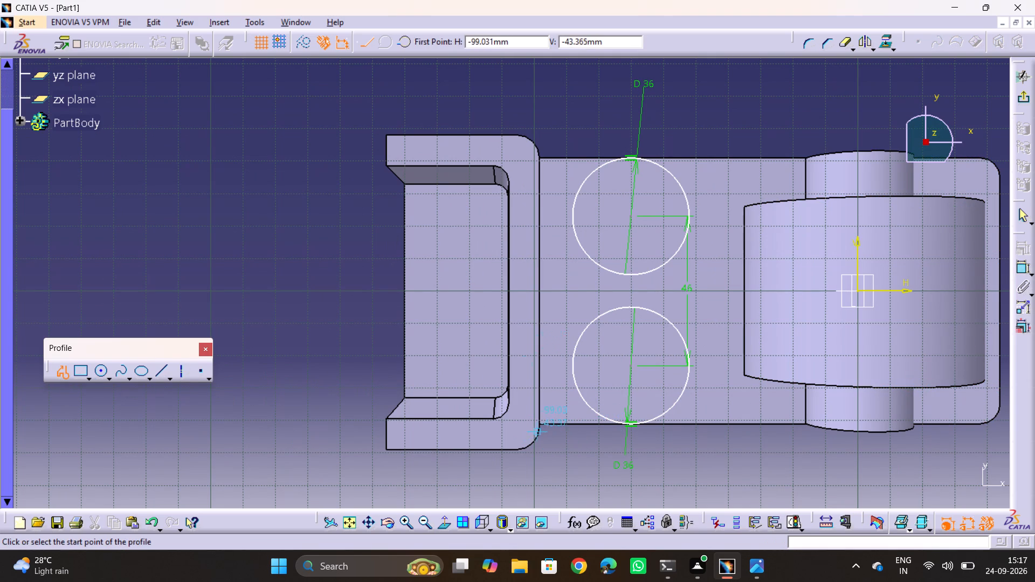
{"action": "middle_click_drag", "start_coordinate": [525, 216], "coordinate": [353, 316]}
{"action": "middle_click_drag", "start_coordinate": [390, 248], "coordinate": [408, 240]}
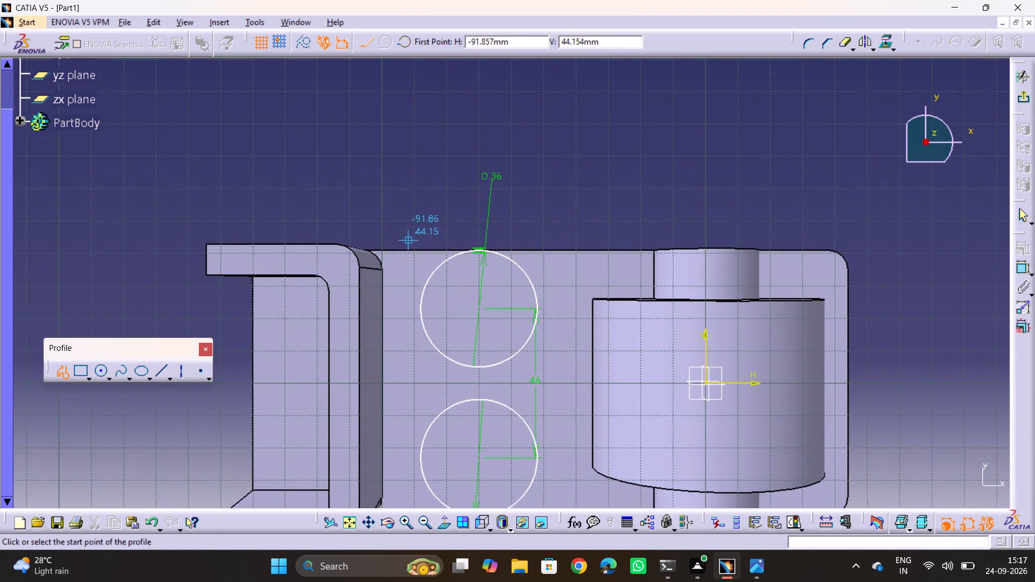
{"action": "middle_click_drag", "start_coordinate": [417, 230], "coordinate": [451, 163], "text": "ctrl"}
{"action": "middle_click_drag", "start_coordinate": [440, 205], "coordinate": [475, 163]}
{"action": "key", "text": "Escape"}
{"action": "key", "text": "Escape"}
Project the rounded corner edge near the upper circle and the end block's adjoining straight edge onto the sketch.
{"action": "middle_click_drag", "start_coordinate": [291, 165], "coordinate": [279, 239]}
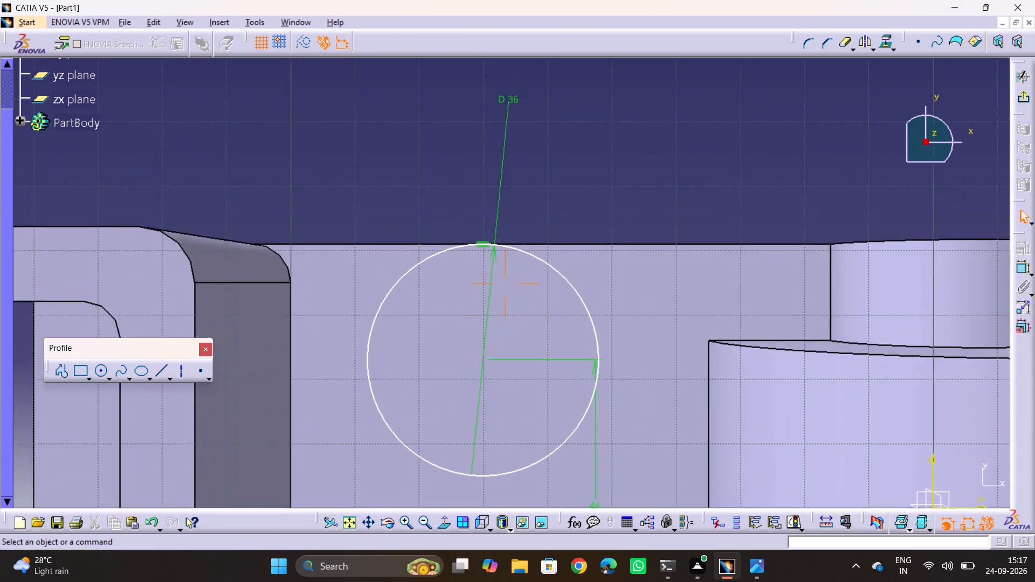
{"action": "middle_click_drag", "start_coordinate": [279, 239], "coordinate": [249, 320]}
{"action": "middle_click_drag", "start_coordinate": [335, 274], "coordinate": [368, 165]}
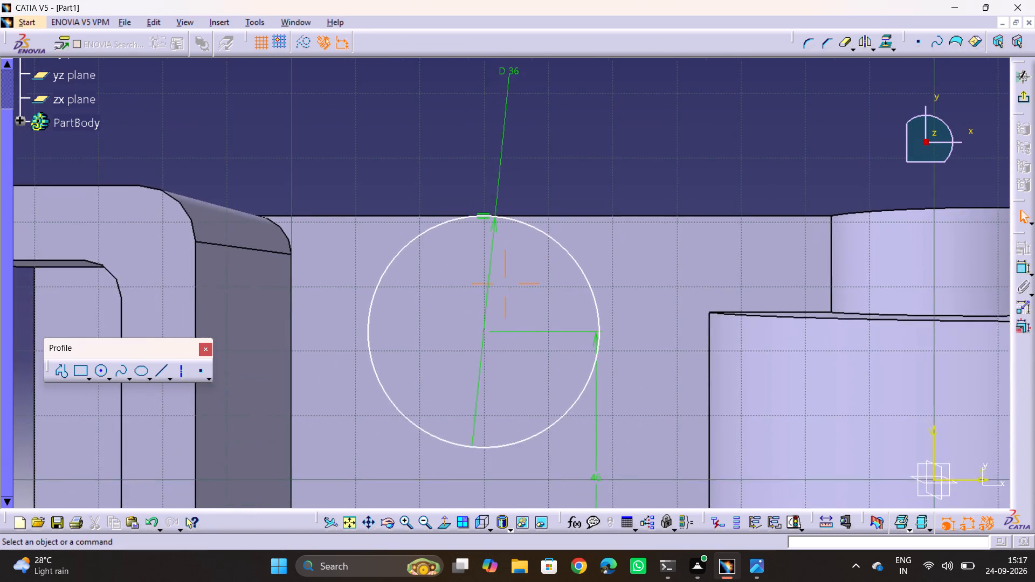
{"action": "middle_click_drag", "start_coordinate": [368, 165], "coordinate": [289, 279]}
{"action": "middle_click_drag", "start_coordinate": [340, 311], "coordinate": [335, 317], "text": "ctrl"}
{"action": "middle_click_drag", "start_coordinate": [334, 315], "coordinate": [382, 232], "text": "shift"}
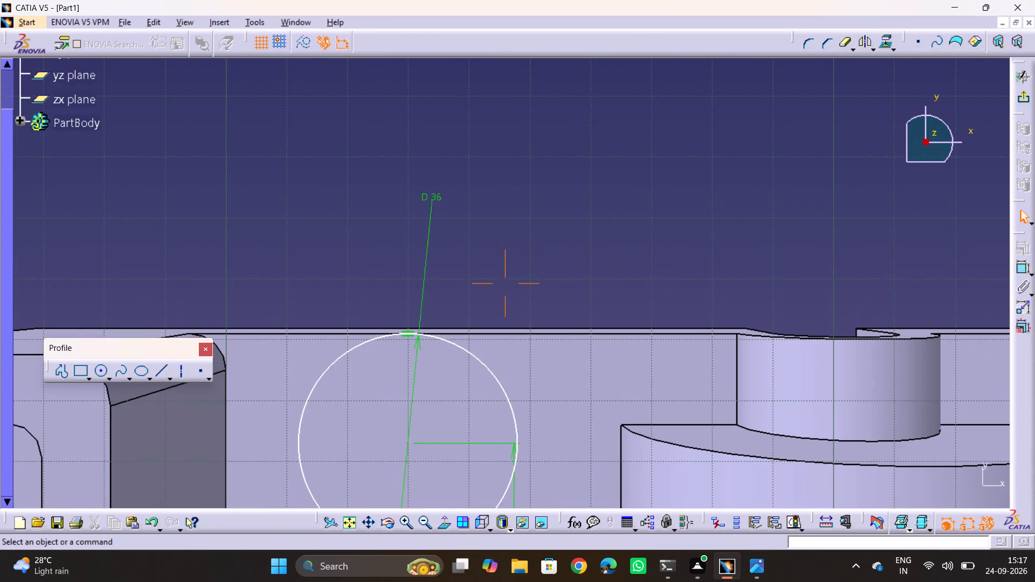
{"action": "middle_click_drag", "start_coordinate": [382, 232], "coordinate": [418, 217], "text": "shift"}
{"action": "middle_click_drag", "start_coordinate": [360, 295], "coordinate": [413, 247]}
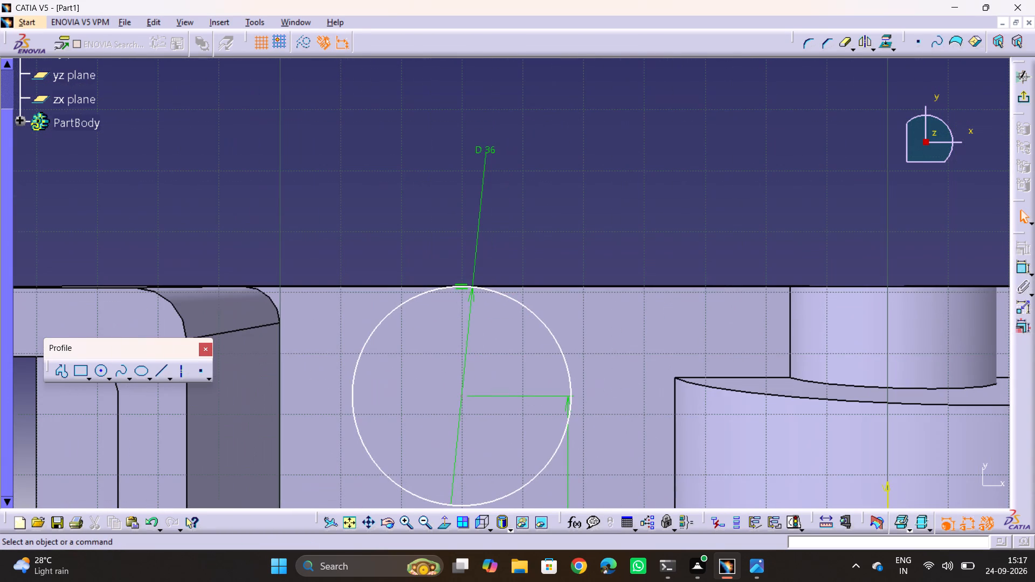
{"action": "double_click", "coordinate": [888, 44]}
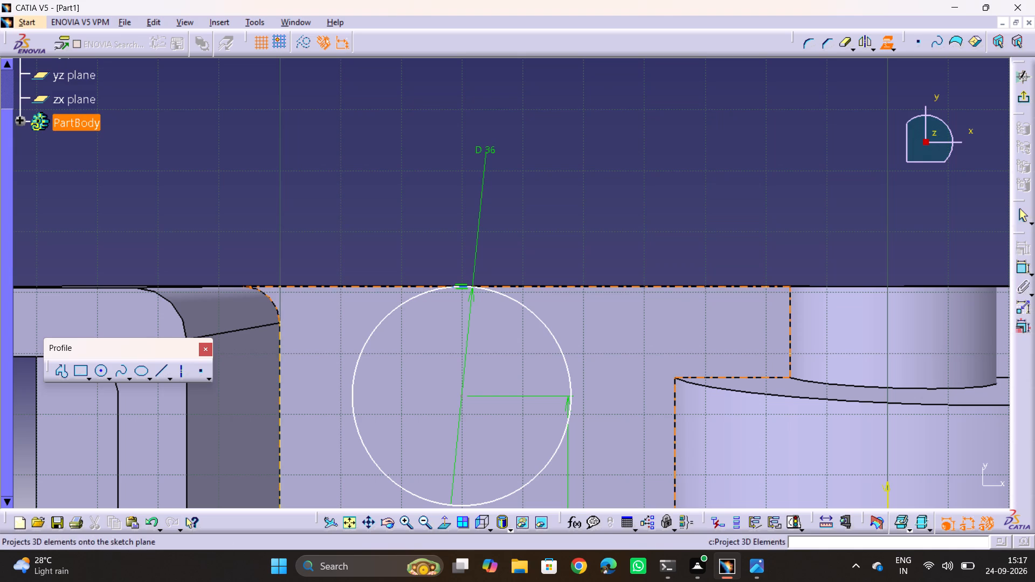
{"action": "left_click", "coordinate": [273, 299]}
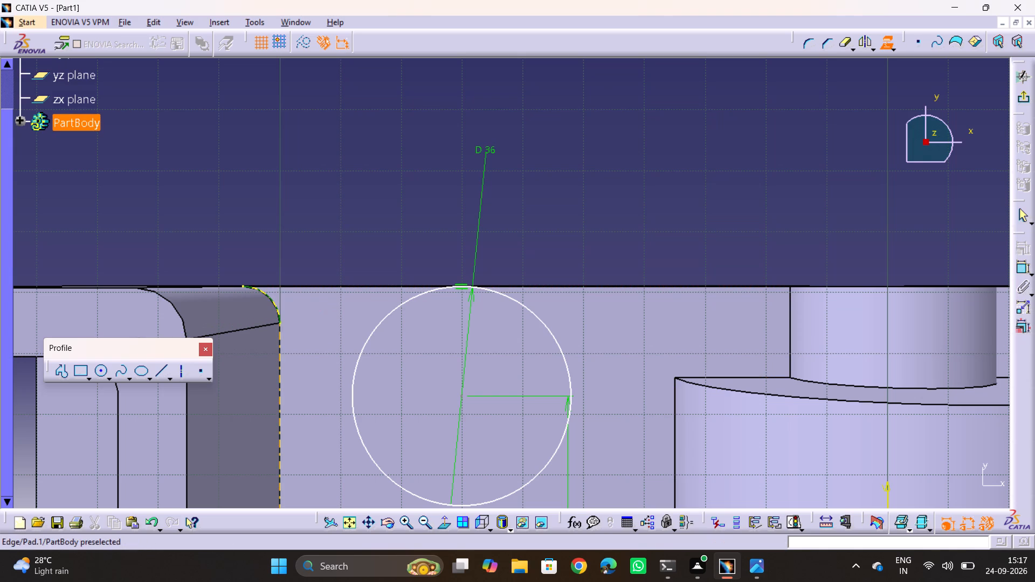
{"action": "left_click", "coordinate": [279, 352]}
Project the rounded corner edge near the lower circle and both long base plate edges onto the sketch.
{"action": "middle_click_drag", "start_coordinate": [376, 365], "coordinate": [441, 121]}
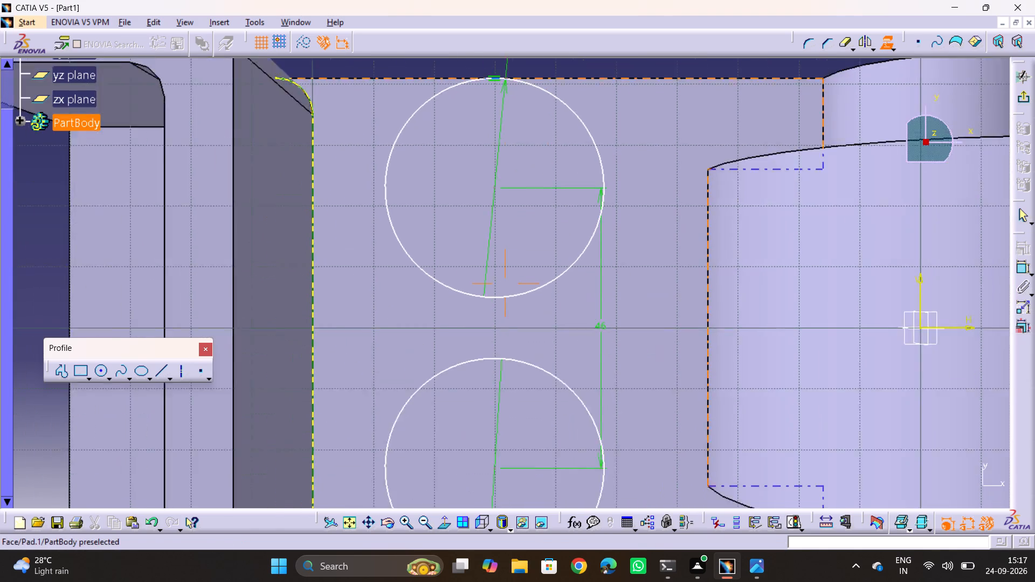
{"action": "middle_click_drag", "start_coordinate": [441, 121], "coordinate": [452, 112]}
{"action": "middle_click_drag", "start_coordinate": [384, 301], "coordinate": [378, 126]}
{"action": "middle_click_drag", "start_coordinate": [369, 255], "coordinate": [371, 224]}
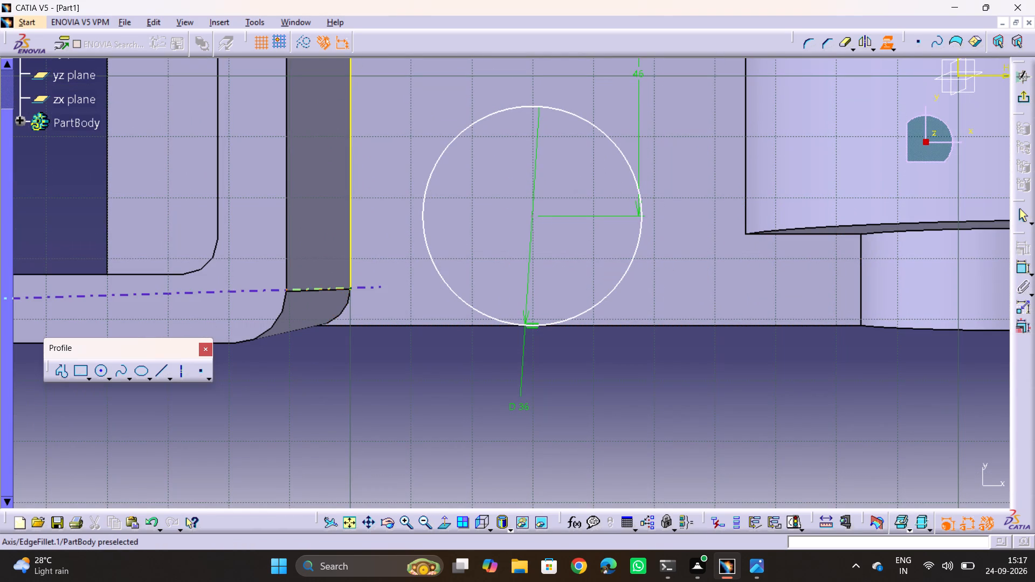
{"action": "left_click", "coordinate": [340, 315]}
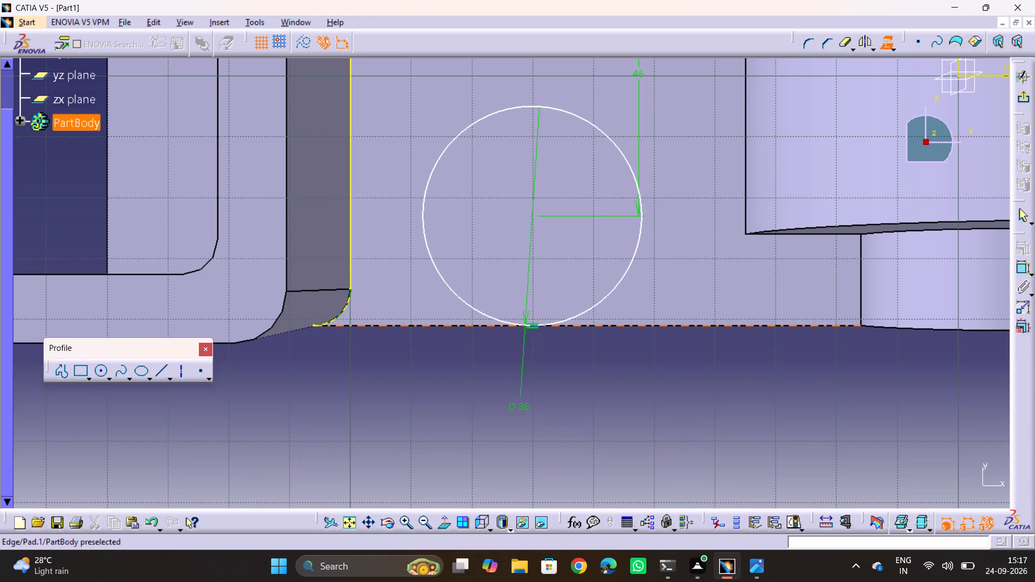
{"action": "left_click", "coordinate": [382, 327]}
{"action": "middle_click_drag", "start_coordinate": [608, 203], "coordinate": [573, 387]}
{"action": "middle_click_drag", "start_coordinate": [554, 199], "coordinate": [564, 414]}
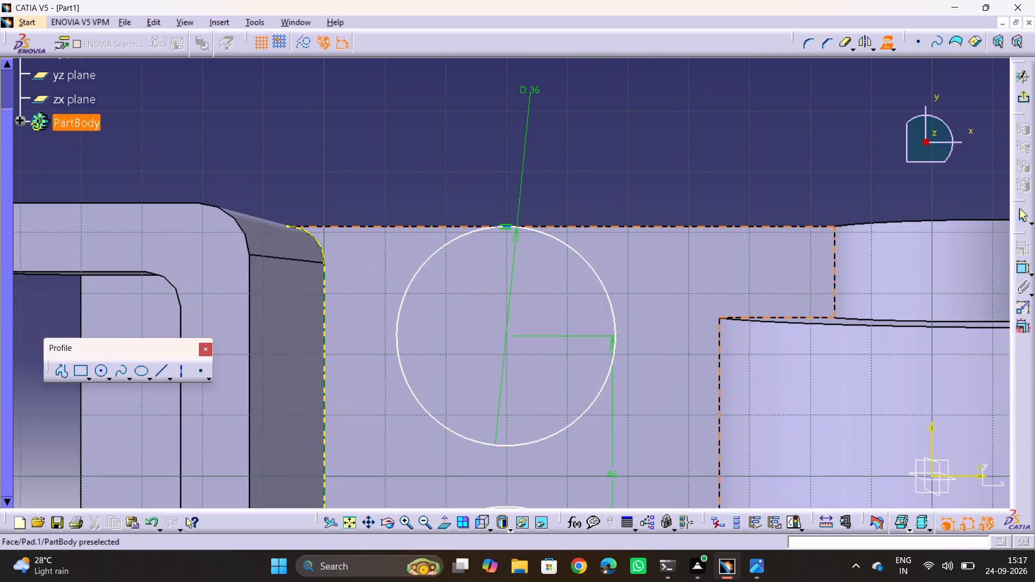
{"action": "left_click", "coordinate": [431, 226]}
{"action": "left_click", "coordinate": [454, 167]}
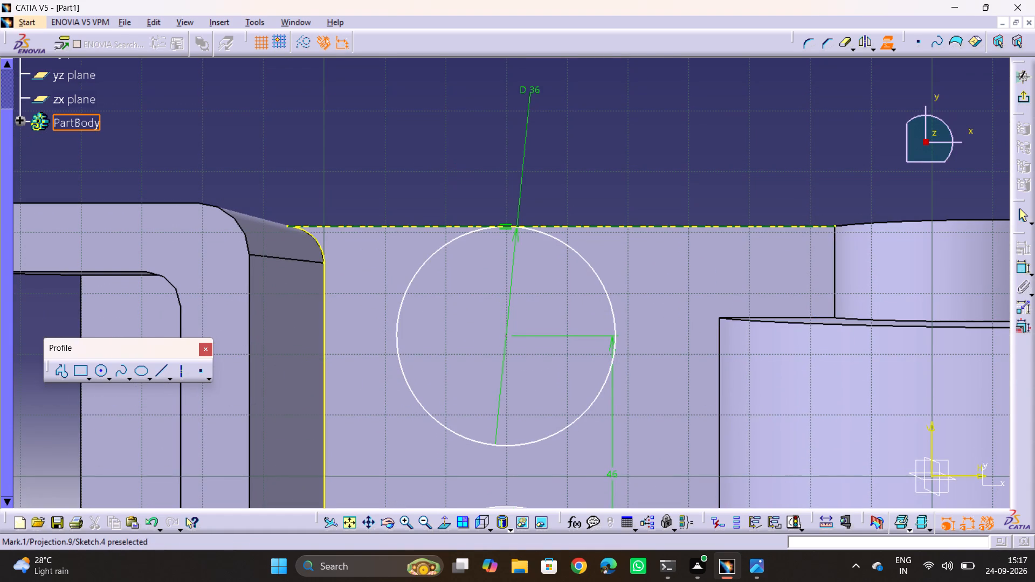
{"action": "key", "text": "Escape"}
{"action": "key", "text": "Escape"}
{"action": "key", "text": "Escape"}
{"action": "key", "text": "Escape"}
Quick Trim both projected long edges, removing the portions beyond the circles on the side away from the end block.
{"action": "double_click", "coordinate": [848, 47]}
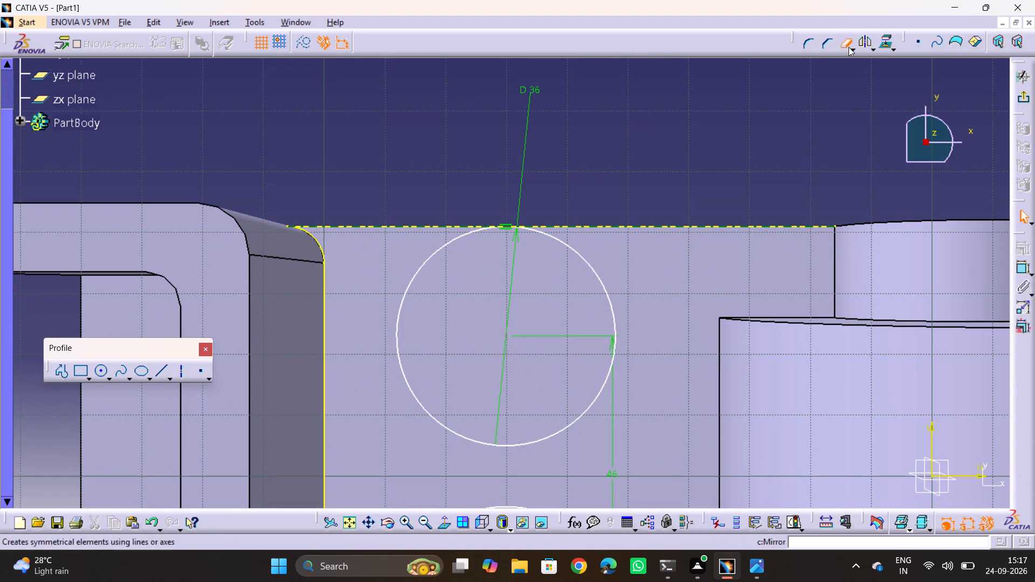
{"action": "left_click", "coordinate": [708, 230]}
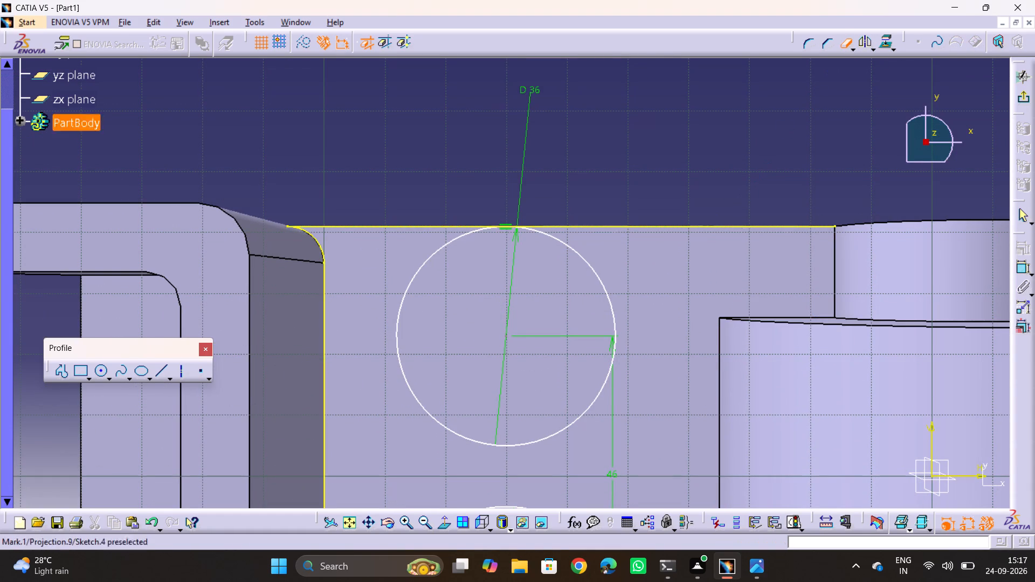
{"action": "left_click", "coordinate": [662, 226]}
{"action": "middle_click_drag", "start_coordinate": [645, 372], "coordinate": [654, 122]}
{"action": "middle_click_drag", "start_coordinate": [647, 313], "coordinate": [627, 211]}
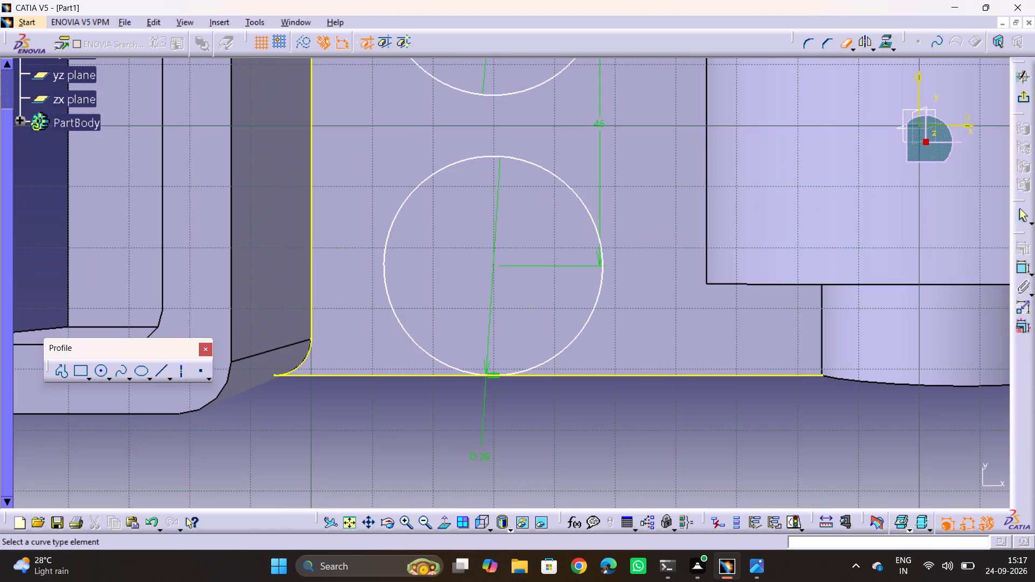
{"action": "left_click", "coordinate": [711, 375]}
{"action": "left_click", "coordinate": [673, 452]}
{"action": "key", "text": "Escape"}
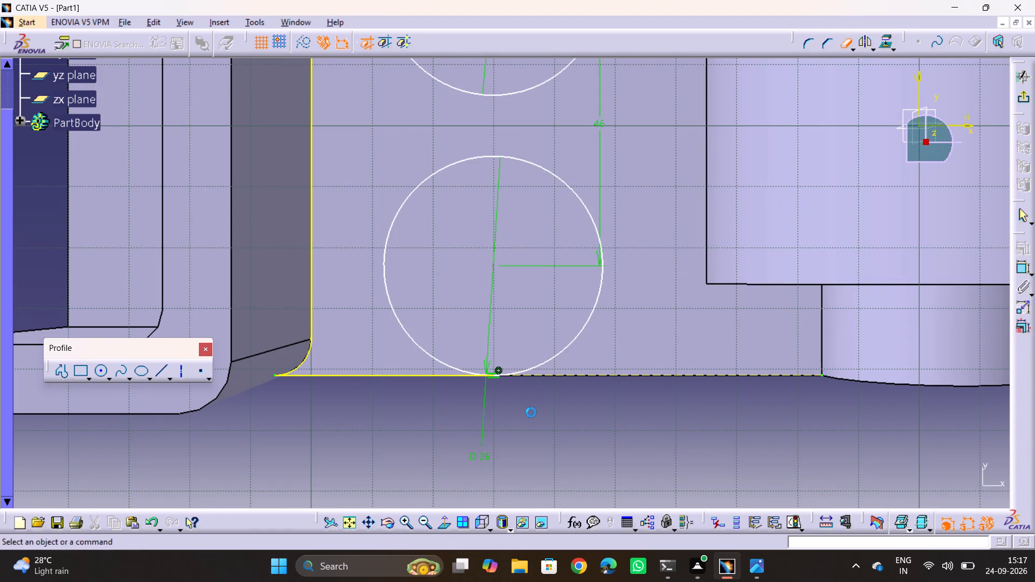
{"action": "key", "text": "Escape"}
{"action": "key", "text": "Escape"}
{"action": "key", "text": "Escape"}
{"action": "key", "text": "Escape"}
Draw a horizontal line about 30 mm long from the lower circle's top point to the end block's projected edge.
{"action": "left_click", "coordinate": [65, 368]}
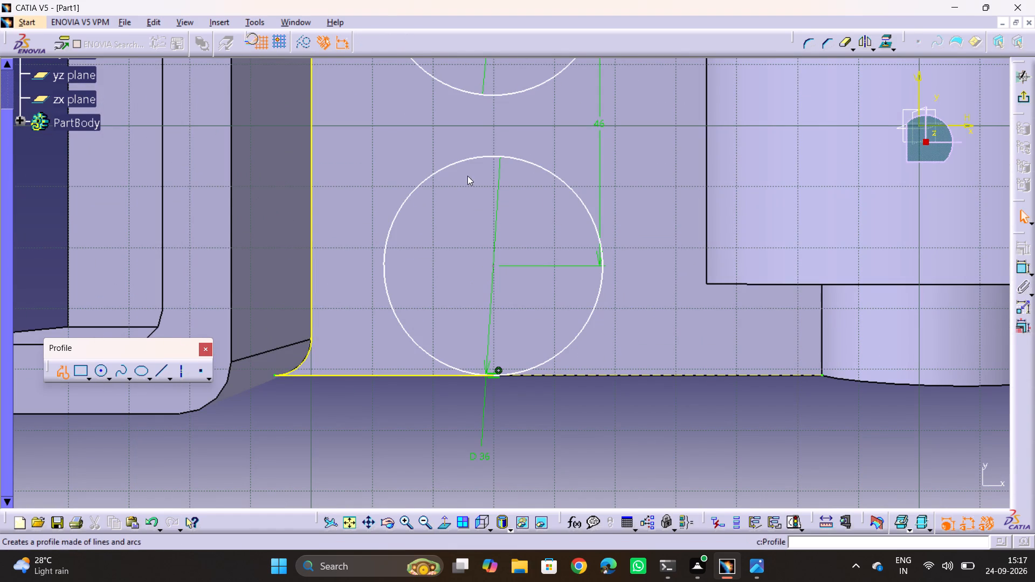
{"action": "left_click", "coordinate": [491, 156]}
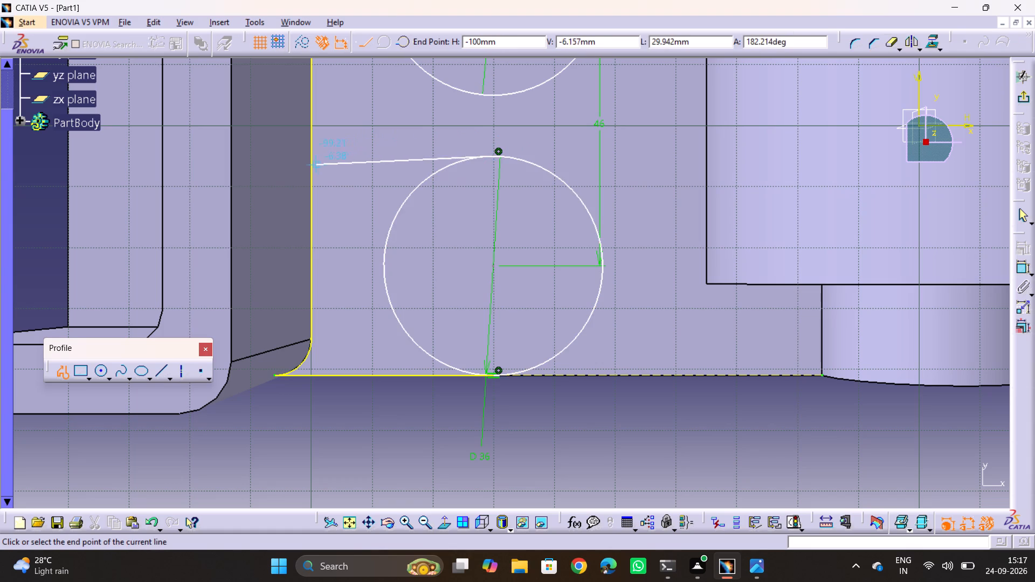
{"action": "left_click", "coordinate": [311, 156]}
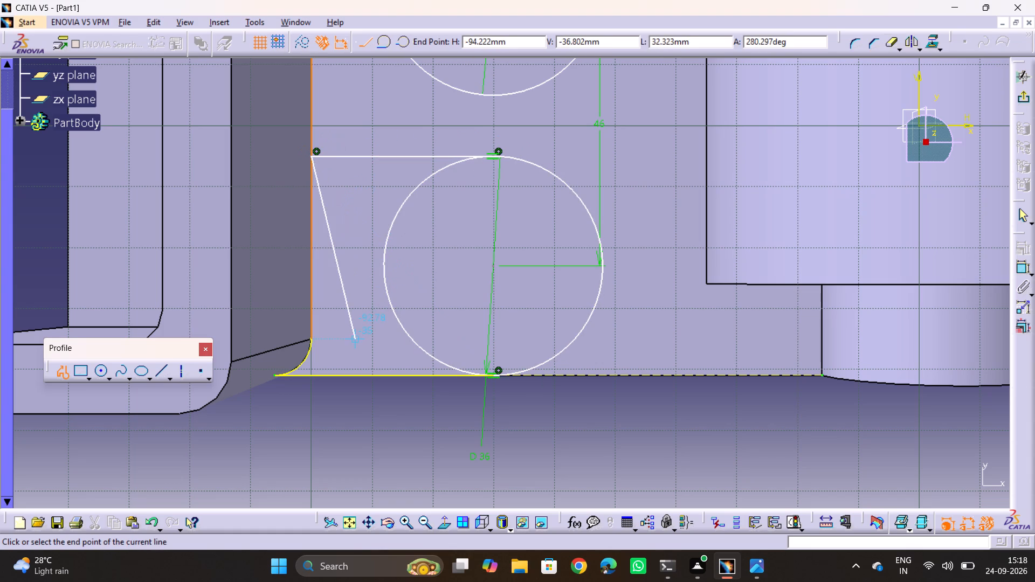
{"action": "key", "text": "Escape"}
{"action": "key", "text": "Escape"}
{"action": "key", "text": "Escape"}
{"action": "key", "text": "Escape"}
{"action": "key", "text": "Escape"}
{"action": "key", "text": "Escape"}
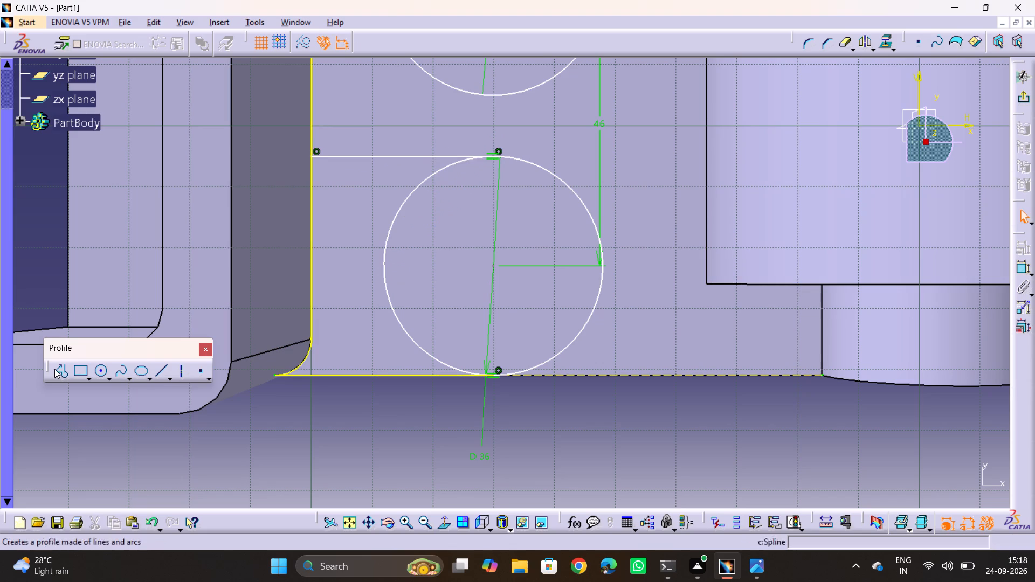
Draw a horizontal line about 30 mm long from the upper circle's bottom point to the end block's projected edge.
{"action": "left_click", "coordinate": [54, 369]}
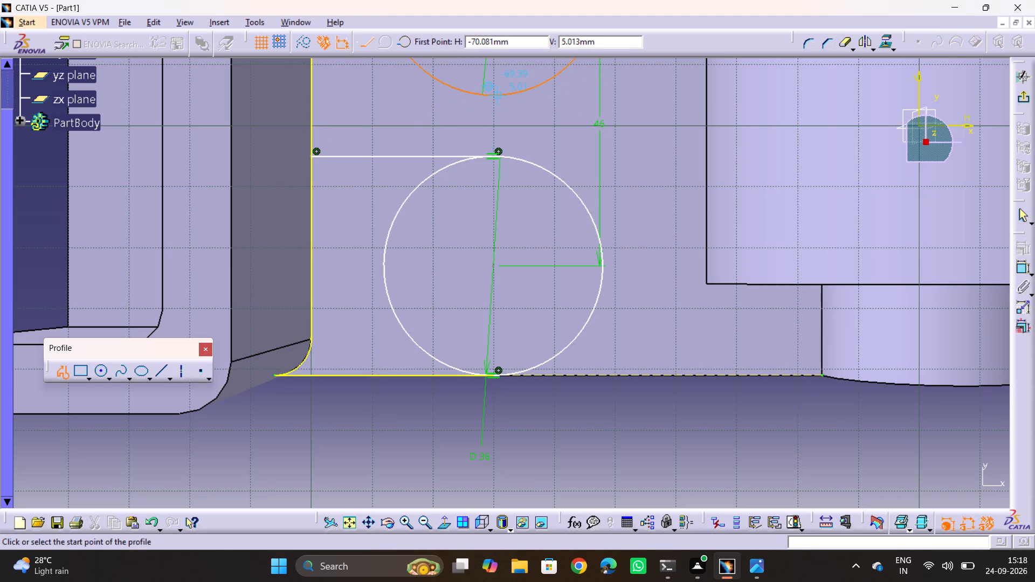
{"action": "left_click", "coordinate": [493, 97]}
{"action": "left_click", "coordinate": [314, 93]}
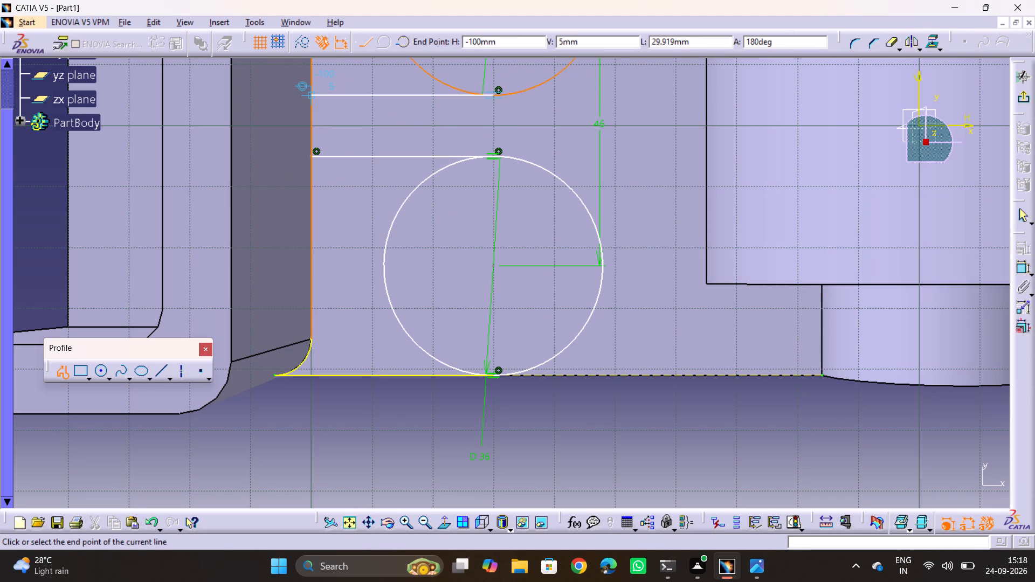
{"action": "key", "text": "Escape"}
{"action": "key", "text": "Escape"}
{"action": "key", "text": "Escape"}
{"action": "key", "text": "Escape"}
{"action": "key", "text": "Escape"}
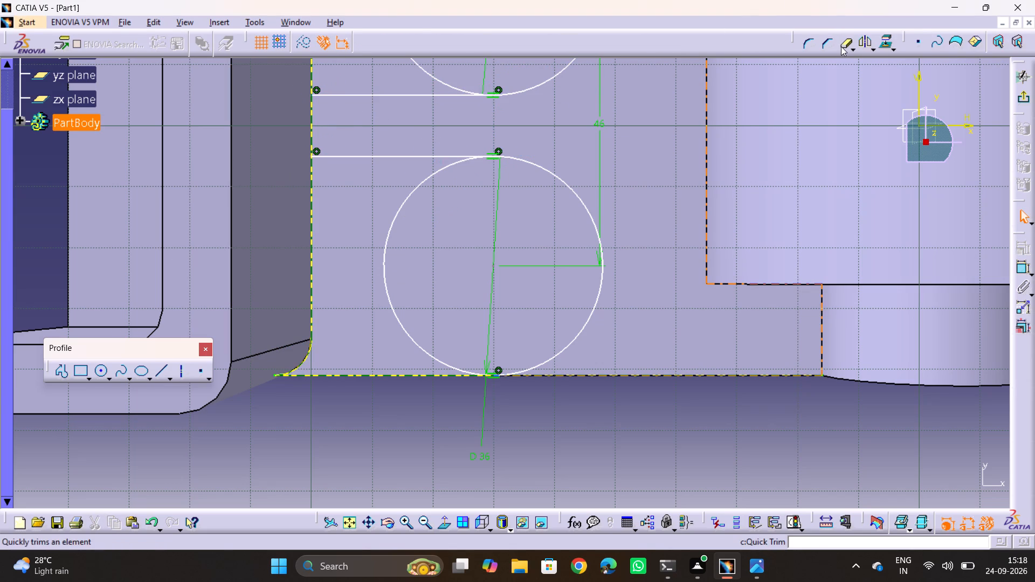
Quick Trim the projected edge between the two horizontal lines and the end-block-side arcs of both circles.
{"action": "left_click", "coordinate": [841, 46]}
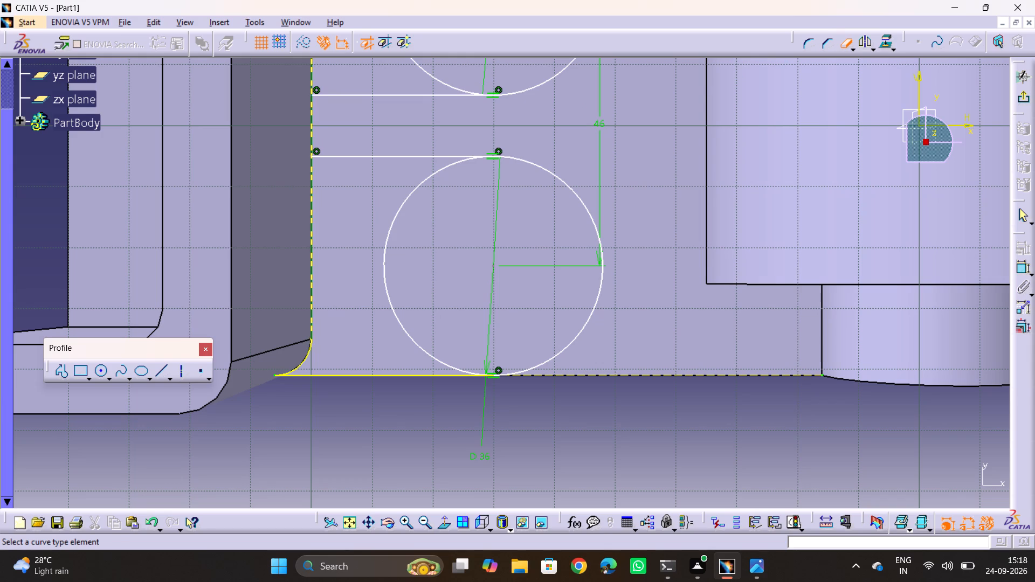
{"action": "left_click", "coordinate": [312, 137]}
{"action": "key", "text": "Escape"}
{"action": "key", "text": "Escape"}
{"action": "double_click", "coordinate": [848, 41]}
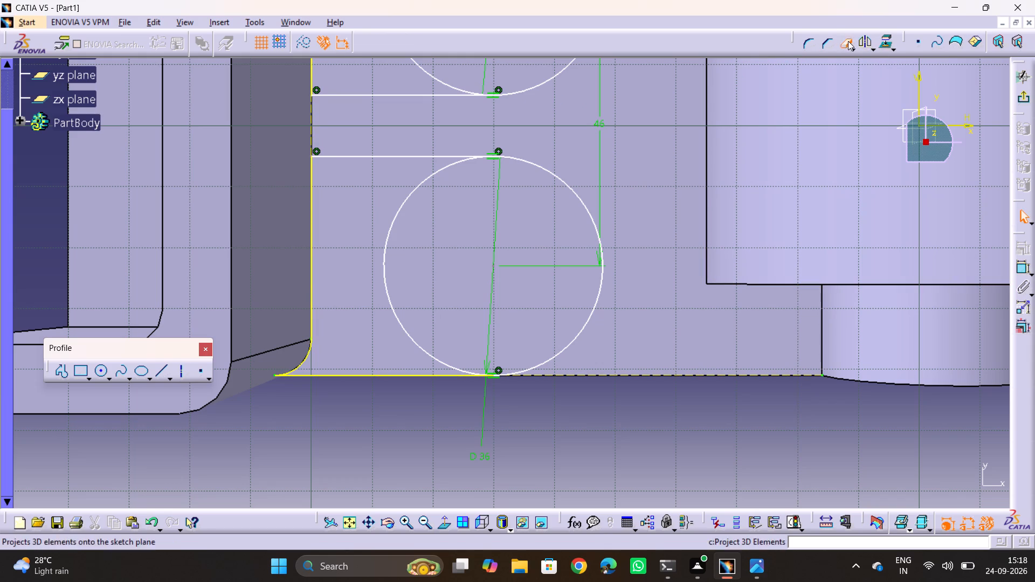
{"action": "left_click", "coordinate": [395, 219]}
{"action": "middle_click_drag", "start_coordinate": [499, 201], "coordinate": [508, 285]}
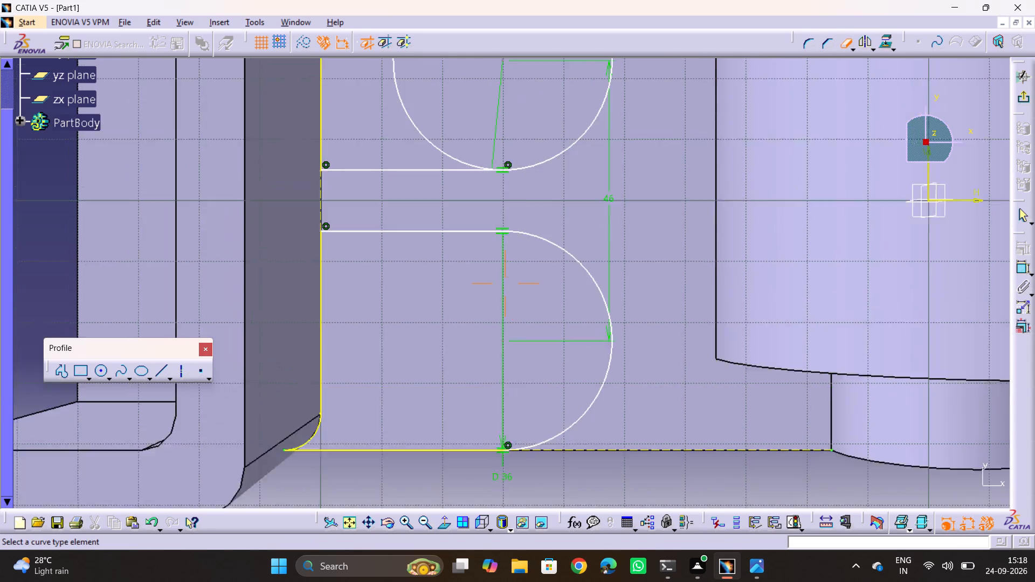
{"action": "middle_click_drag", "start_coordinate": [508, 285], "coordinate": [513, 395]}
{"action": "left_click", "coordinate": [399, 167]}
{"action": "key", "text": "Escape"}
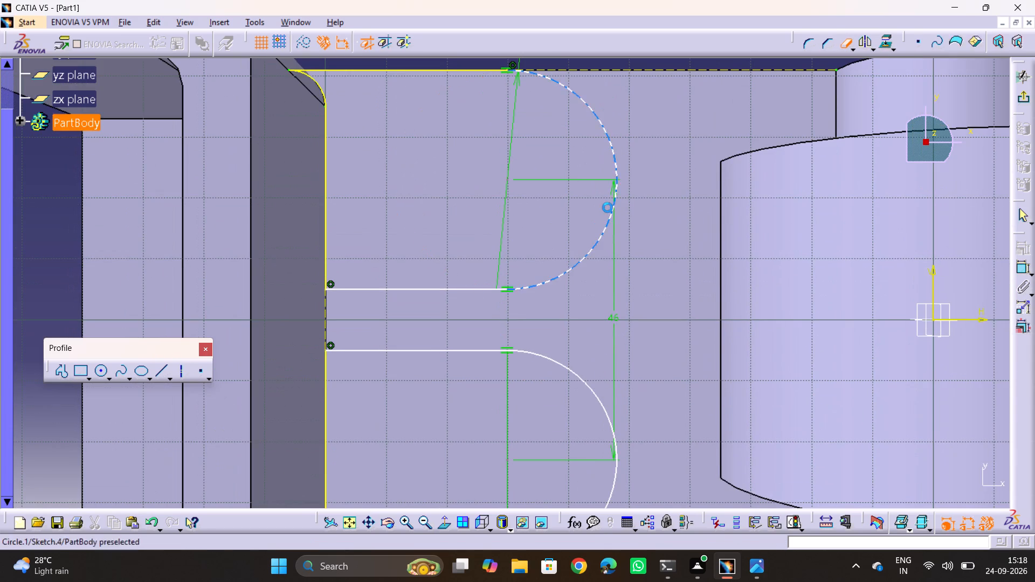
{"action": "key", "text": "Escape"}
{"action": "key", "text": "Escape"}
Exit the sketch and pad both boss profiles upward by 39 mm, the height given in the drawing.
{"action": "middle_click_drag", "start_coordinate": [613, 204], "coordinate": [603, 278], "text": "ctrl"}
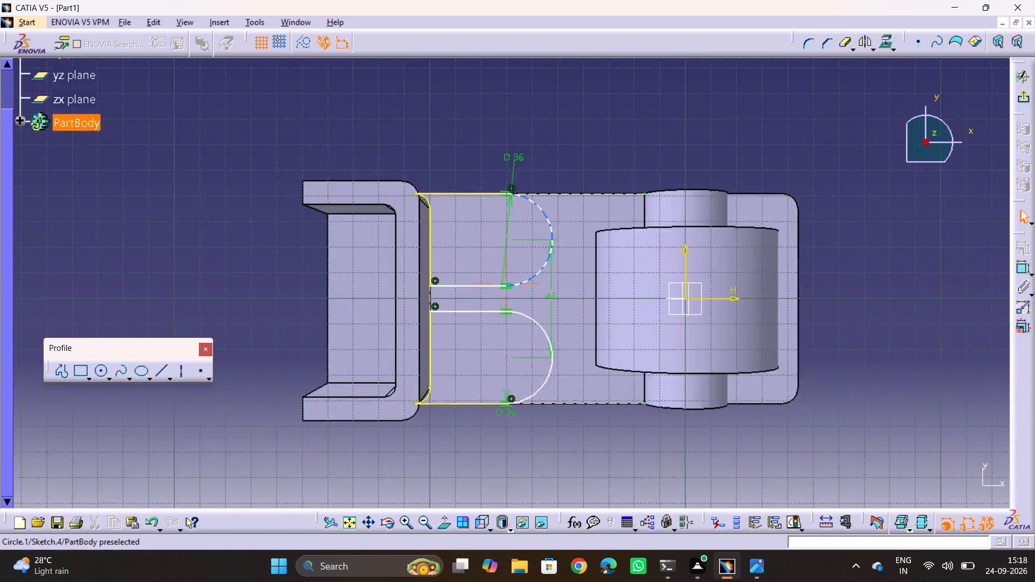
{"action": "middle_click_drag", "start_coordinate": [603, 278], "coordinate": [603, 270], "text": "ctrl"}
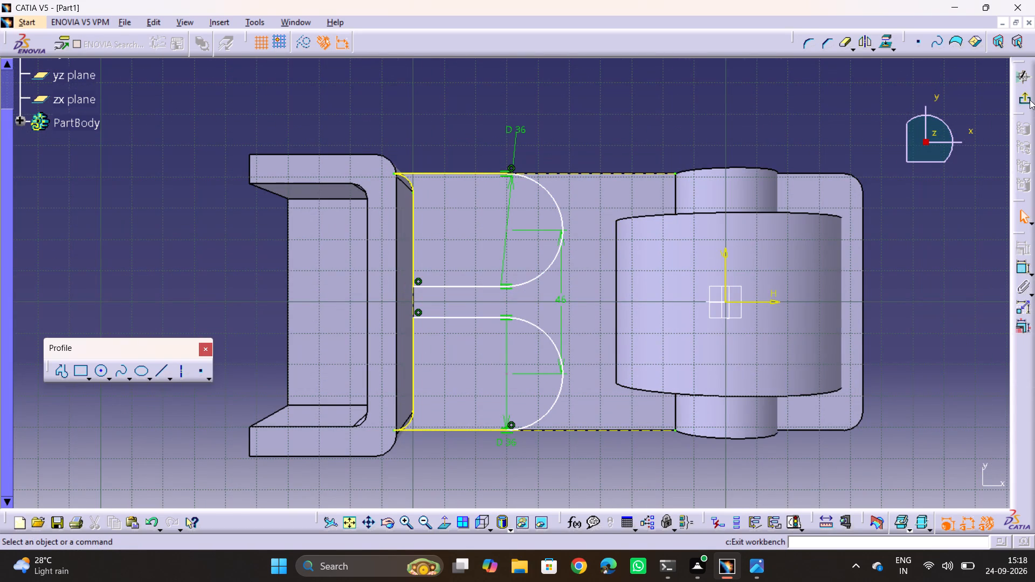
{"action": "left_click", "coordinate": [1030, 100]}
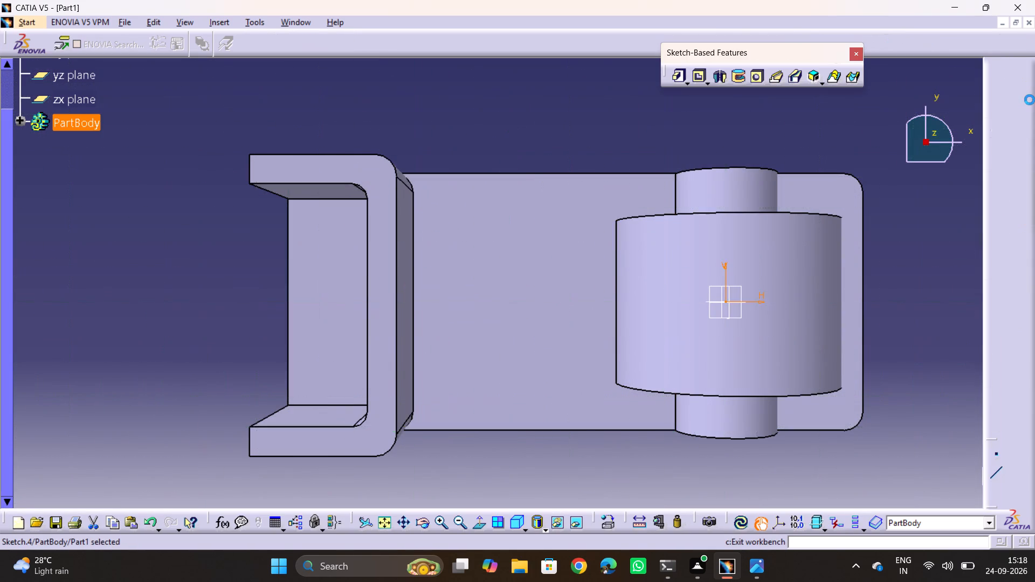
{"action": "left_click", "coordinate": [598, 420]}
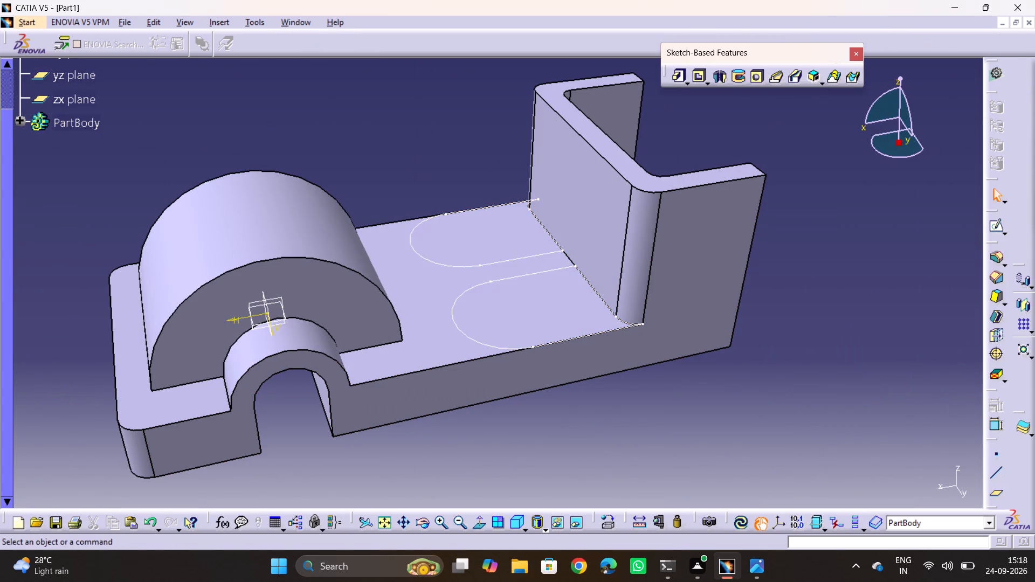
{"action": "left_click", "coordinate": [680, 79]}
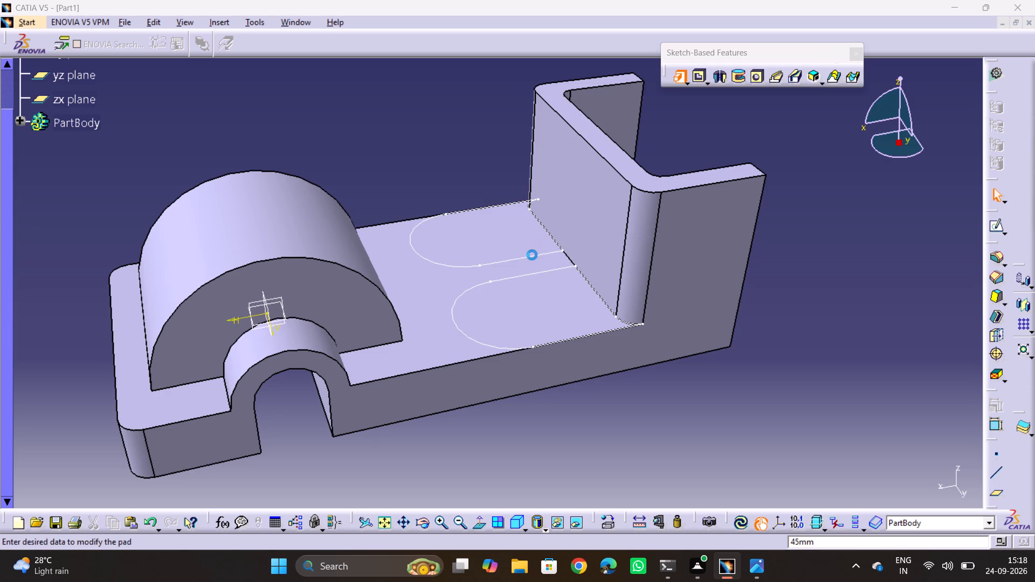
{"action": "left_click", "coordinate": [525, 259]}
{"action": "key", "text": "alt+Tab"}
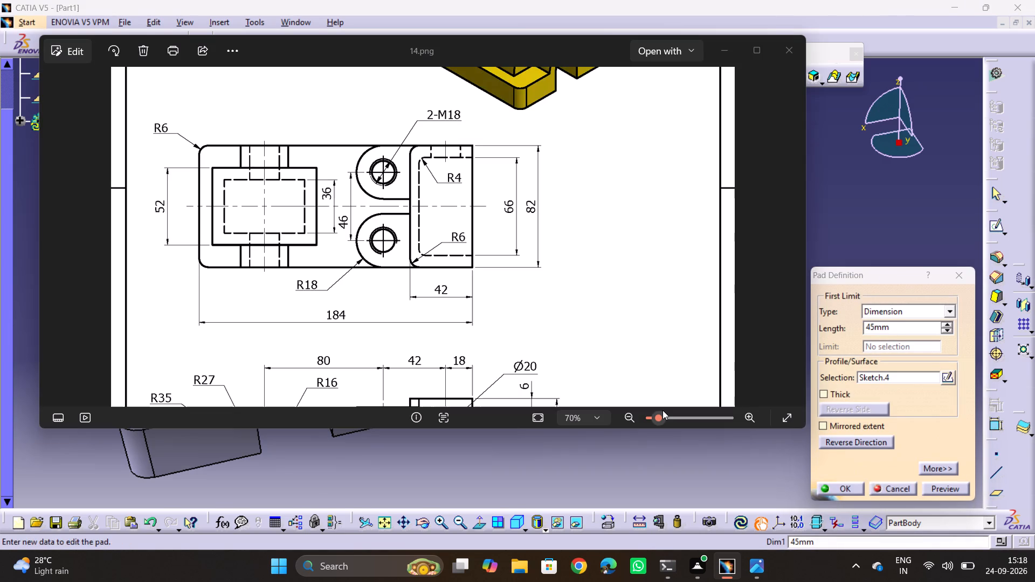
{"action": "middle_click_drag", "start_coordinate": [427, 313], "coordinate": [445, 197]}
{"action": "key", "text": "alt+Tab"}
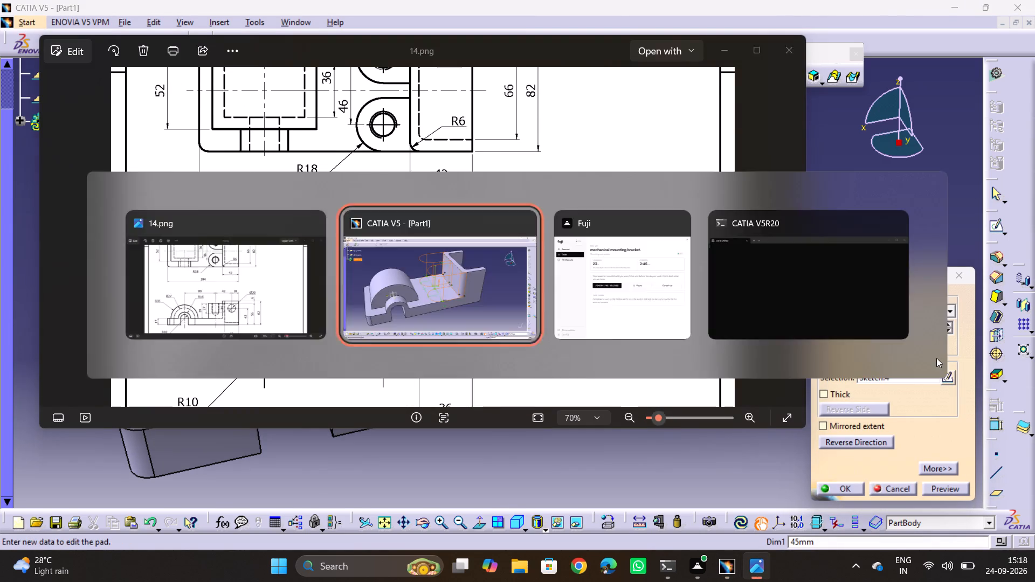
{"action": "type", "text": "39"}
{"action": "key", "text": "Return"}
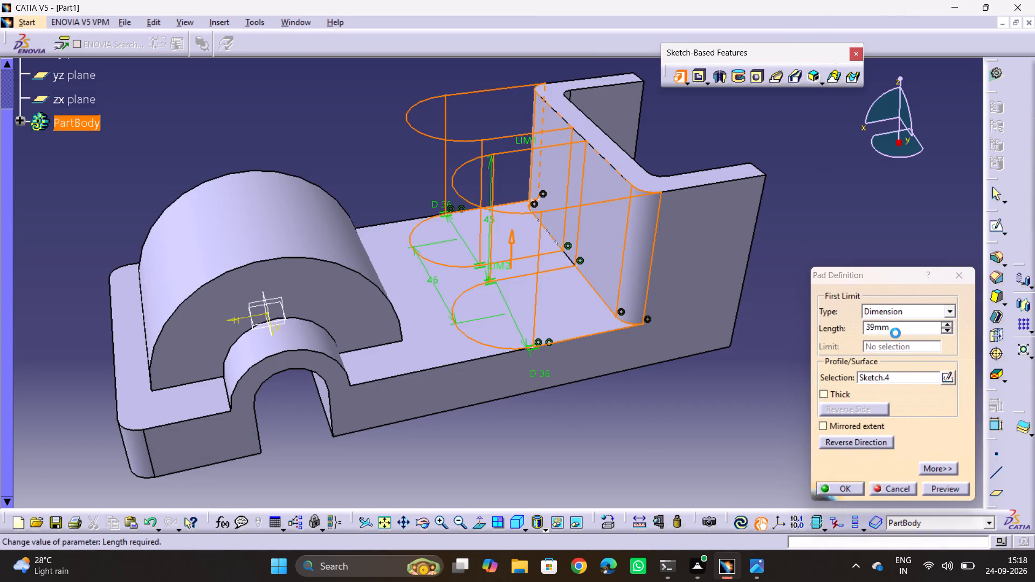
{"action": "left_click", "coordinate": [833, 249]}
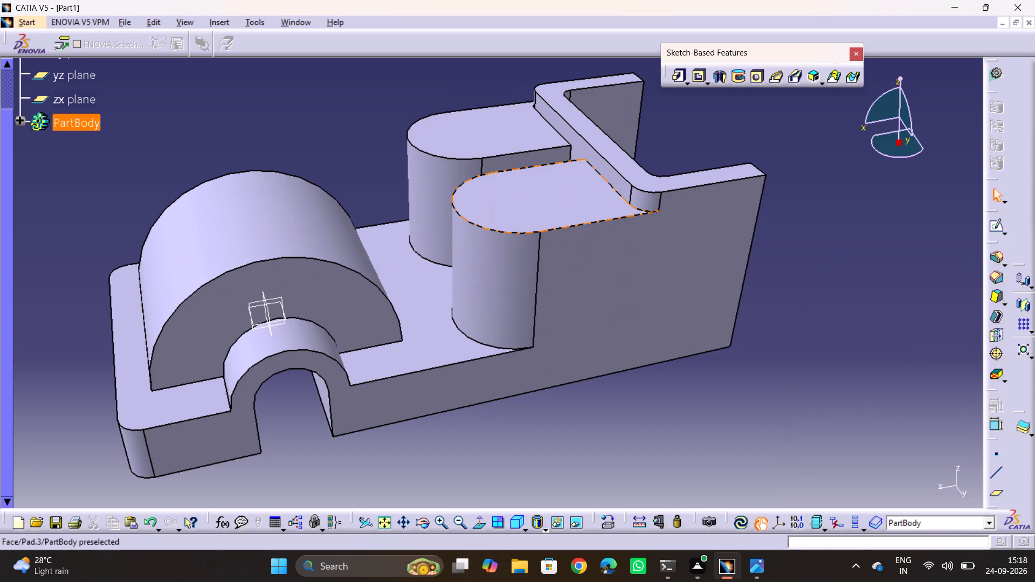
Start a Hole on the top face of the front R18 boss and open its positioning sketch.
{"action": "key", "text": "alt+Tab"}
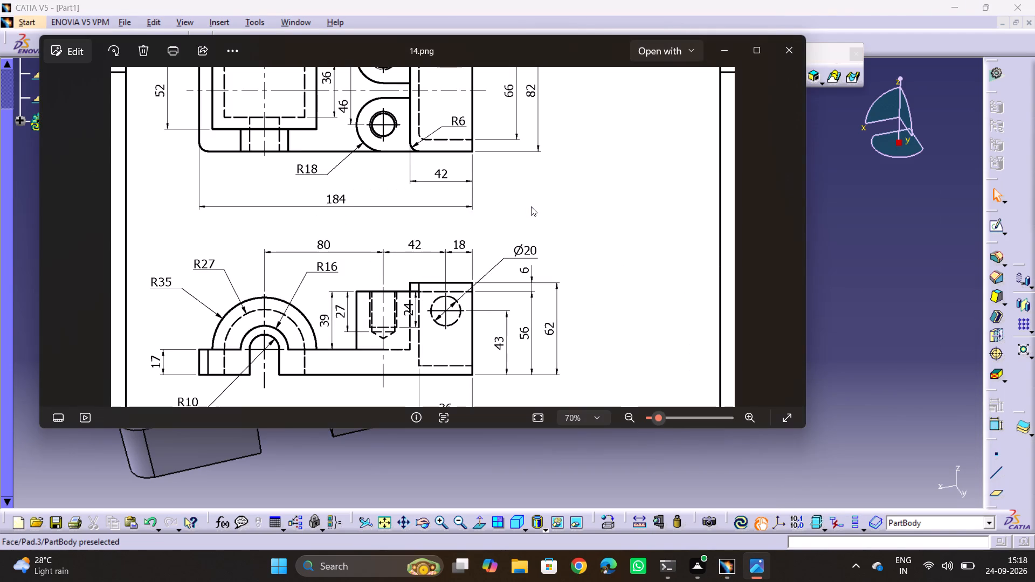
{"action": "key", "text": "alt+Tab"}
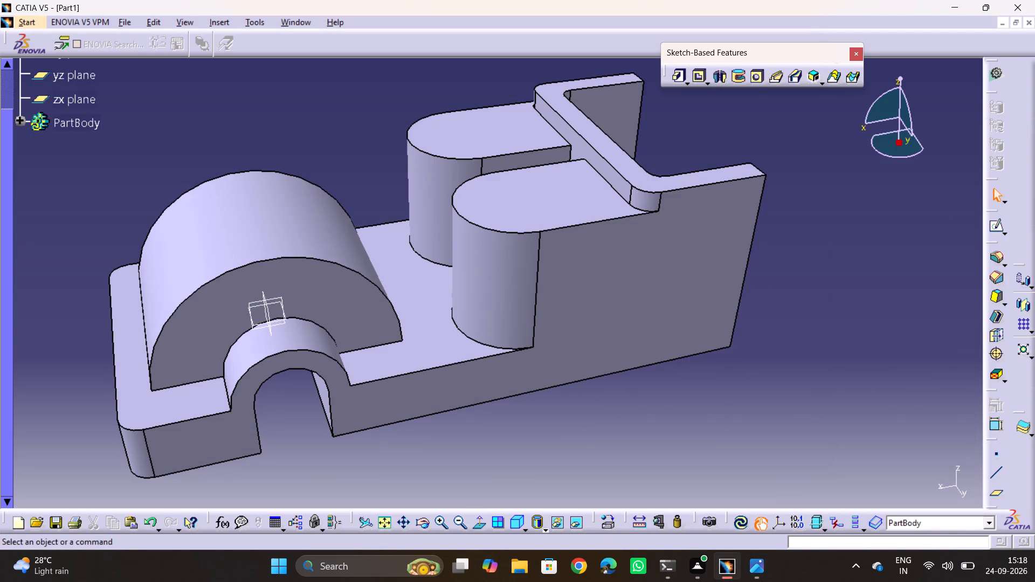
{"action": "left_click", "coordinate": [760, 82]}
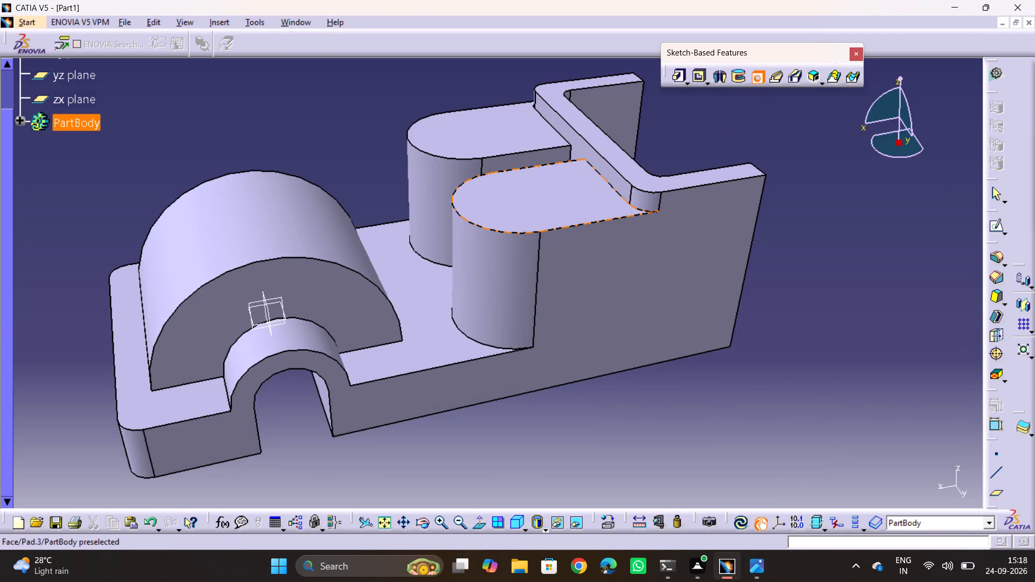
{"action": "left_click", "coordinate": [482, 199]}
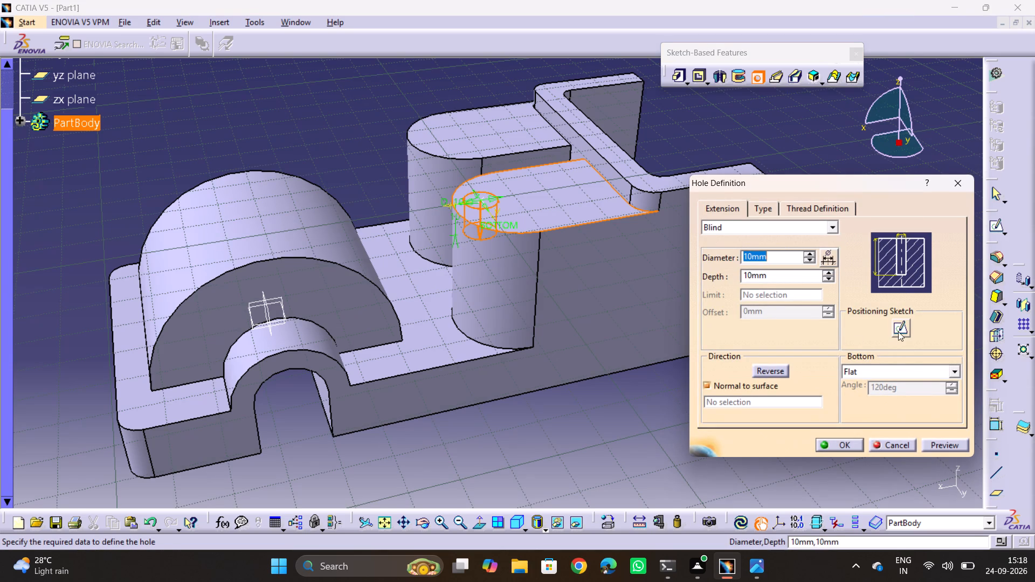
{"action": "left_click", "coordinate": [466, 129]}
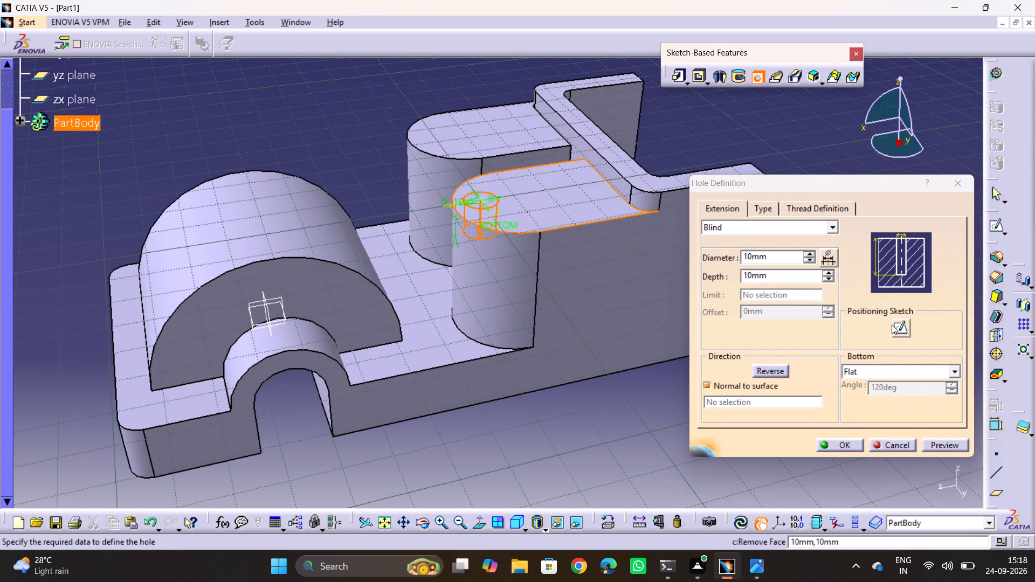
{"action": "left_click", "coordinate": [901, 327]}
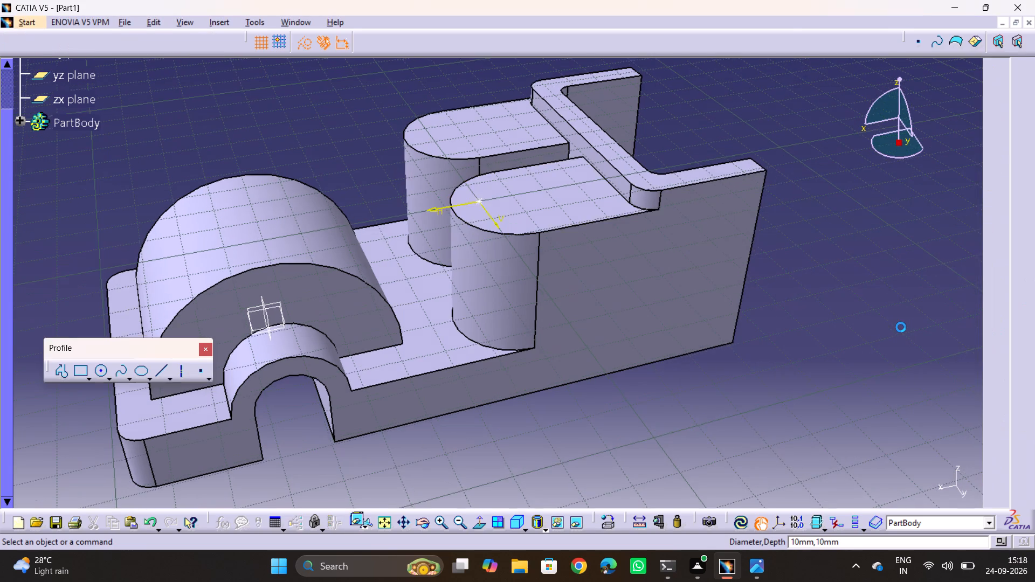
{"action": "middle_click_drag", "start_coordinate": [624, 377], "coordinate": [673, 188]}
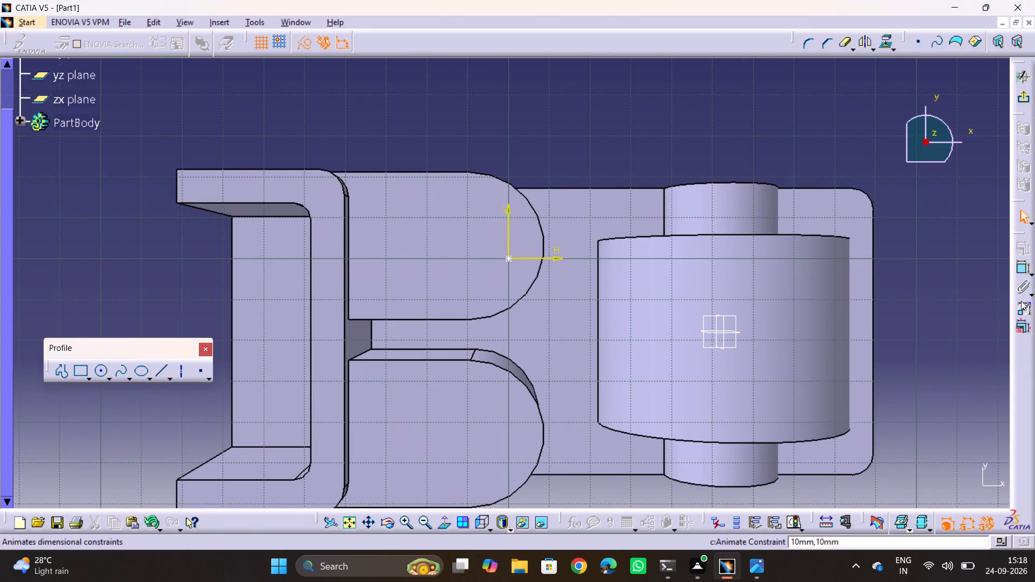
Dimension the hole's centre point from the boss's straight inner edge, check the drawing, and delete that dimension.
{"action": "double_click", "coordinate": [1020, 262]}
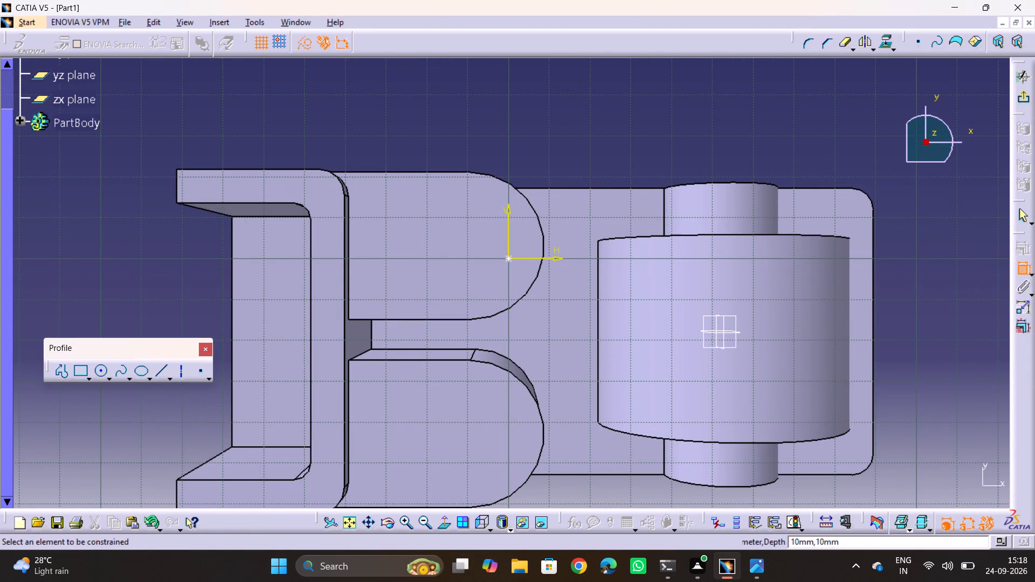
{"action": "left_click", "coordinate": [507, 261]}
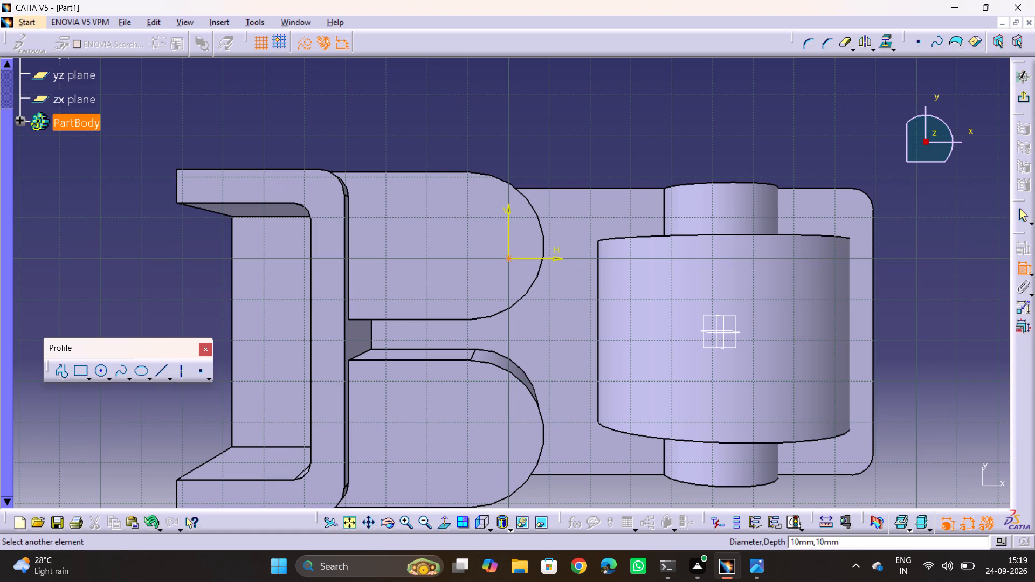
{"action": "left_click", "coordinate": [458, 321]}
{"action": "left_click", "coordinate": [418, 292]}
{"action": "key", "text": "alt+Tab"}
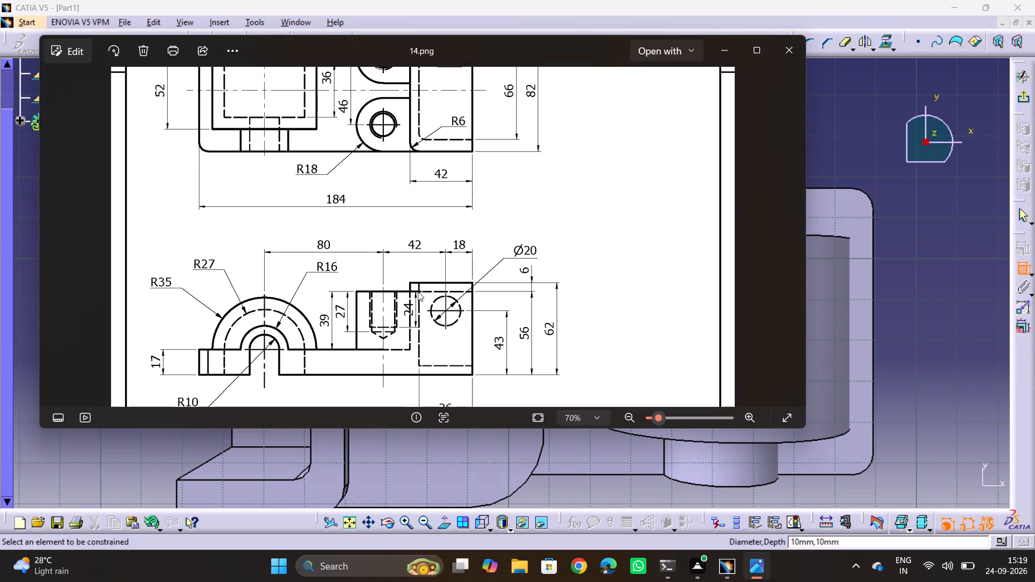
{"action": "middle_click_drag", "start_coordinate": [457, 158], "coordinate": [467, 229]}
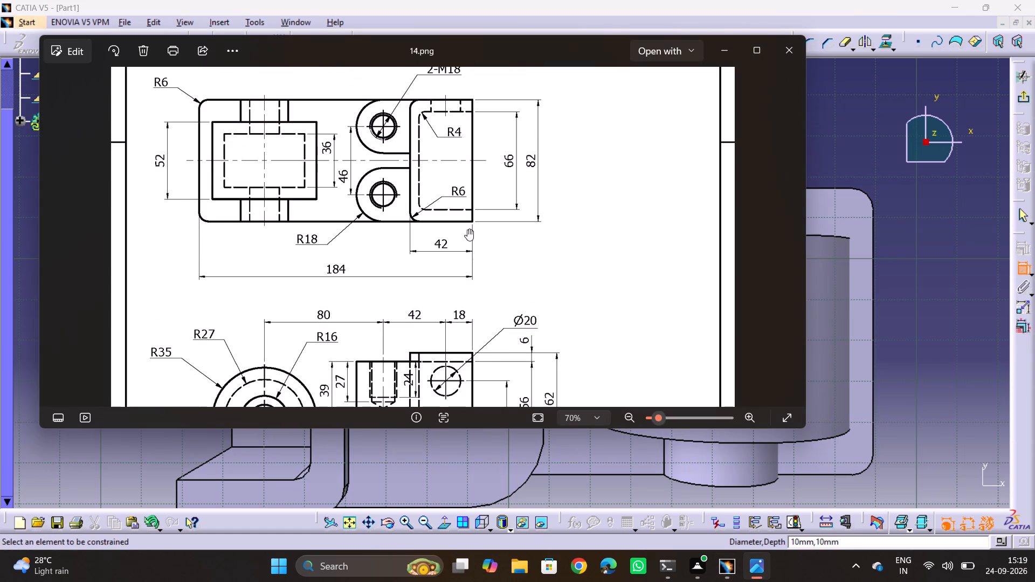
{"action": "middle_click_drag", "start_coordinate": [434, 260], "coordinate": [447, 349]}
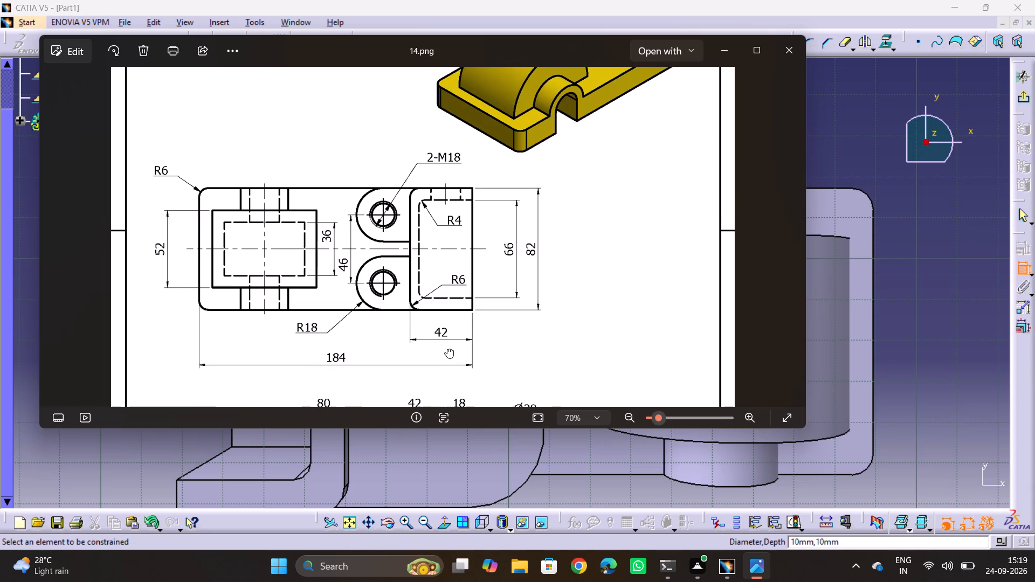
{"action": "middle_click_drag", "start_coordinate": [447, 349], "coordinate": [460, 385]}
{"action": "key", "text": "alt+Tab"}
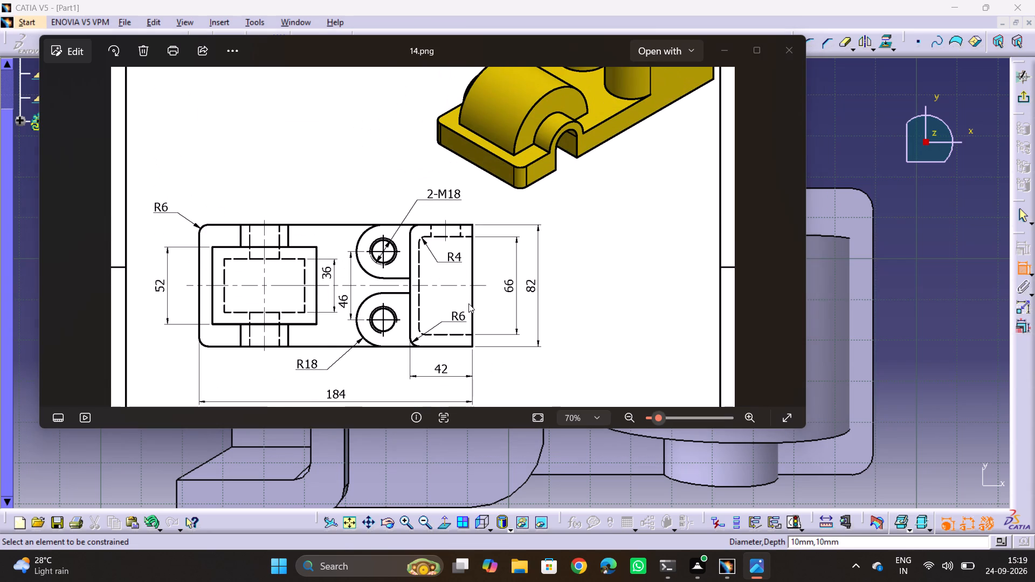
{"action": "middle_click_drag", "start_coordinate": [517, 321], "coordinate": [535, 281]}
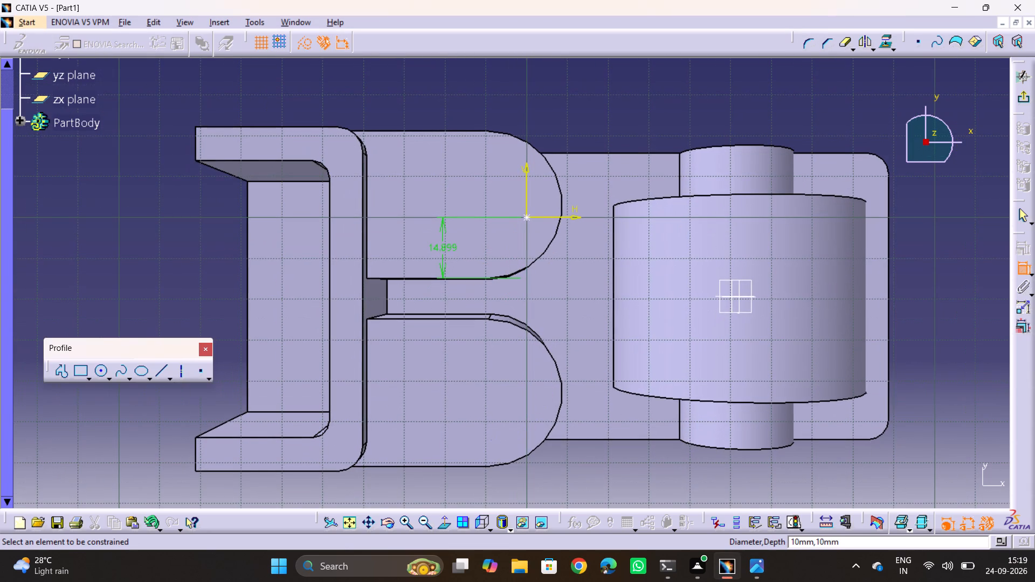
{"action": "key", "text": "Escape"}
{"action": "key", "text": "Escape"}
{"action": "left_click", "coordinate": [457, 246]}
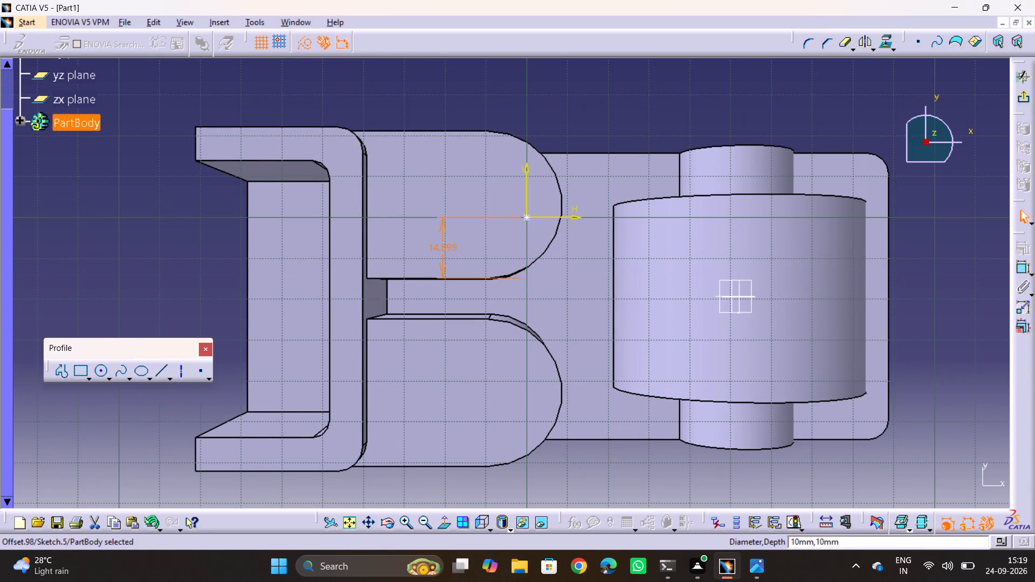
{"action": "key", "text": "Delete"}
Constrain the hole's centre point to be concentric with the rounded edge of the same boss.
{"action": "left_click", "coordinate": [528, 219]}
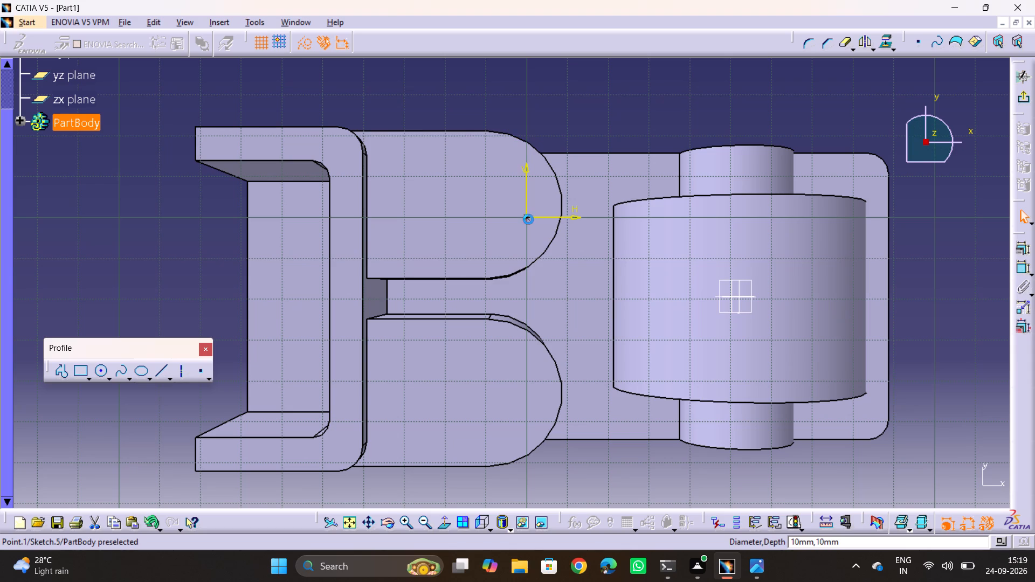
{"action": "left_click", "coordinate": [539, 254], "text": "ctrl"}
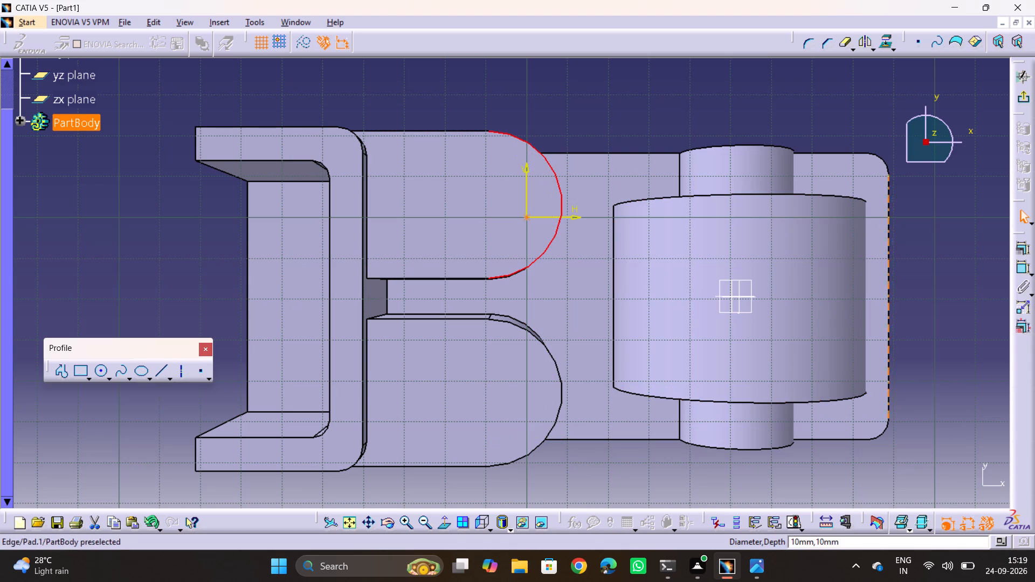
{"action": "left_click", "coordinate": [1024, 246]}
{"action": "left_click", "coordinate": [301, 161]}
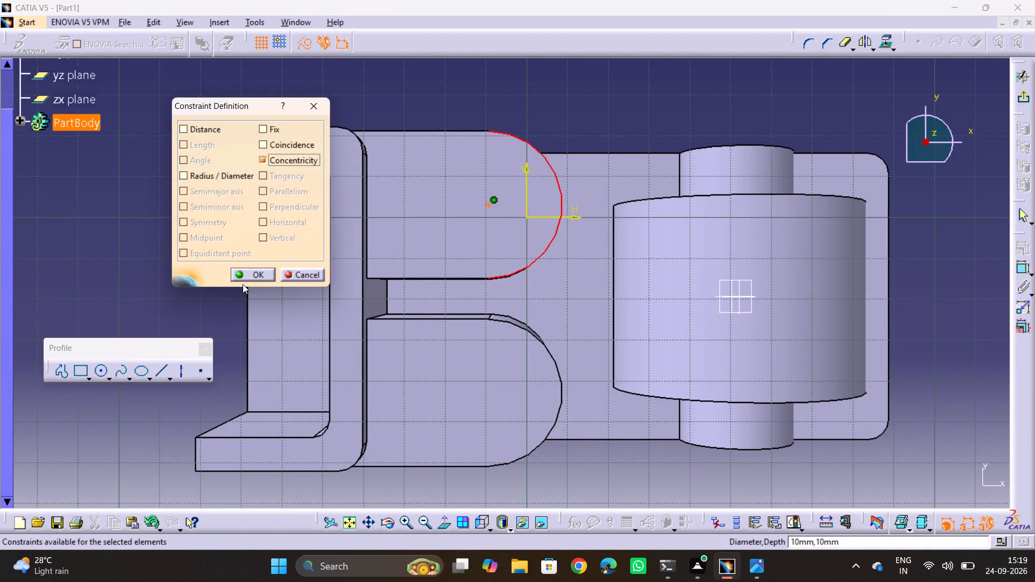
{"action": "left_click", "coordinate": [251, 272]}
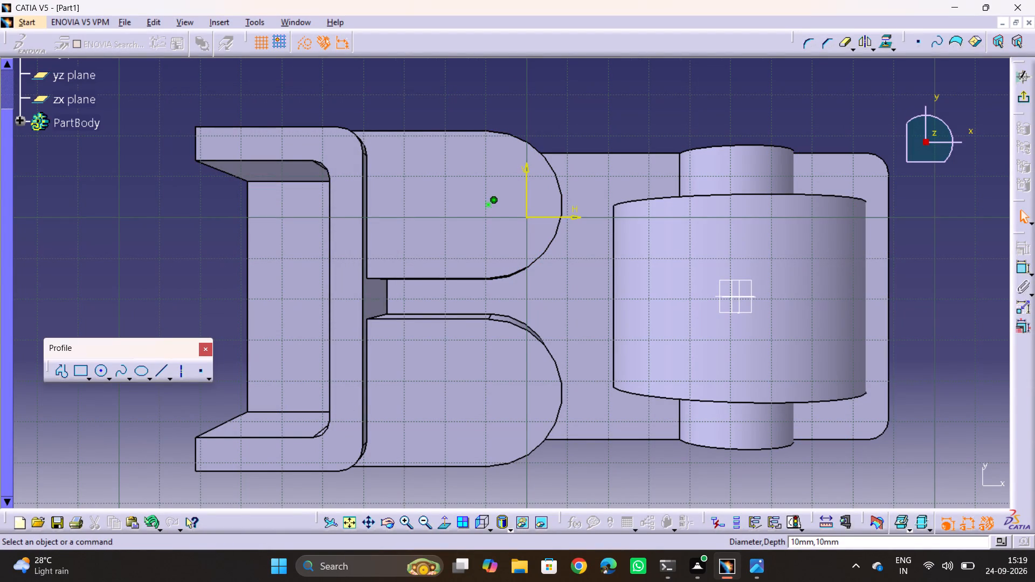
Exit the positioning sketch and return to the hole's definition.
{"action": "left_click", "coordinate": [1034, 101]}
{"action": "left_click", "coordinate": [1025, 101]}
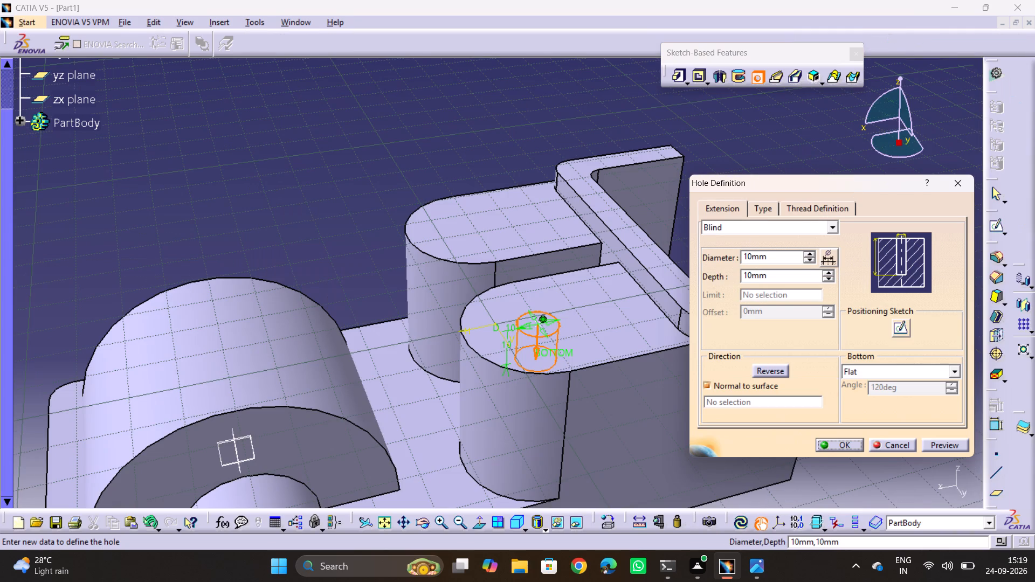
Check the M18 hole's depth and bottom shape in the 14.png drawing, and set the hole's bottom to V-Bottom.
{"action": "middle_click_drag", "start_coordinate": [562, 307], "coordinate": [535, 260]}
{"action": "key", "text": "alt+Tab"}
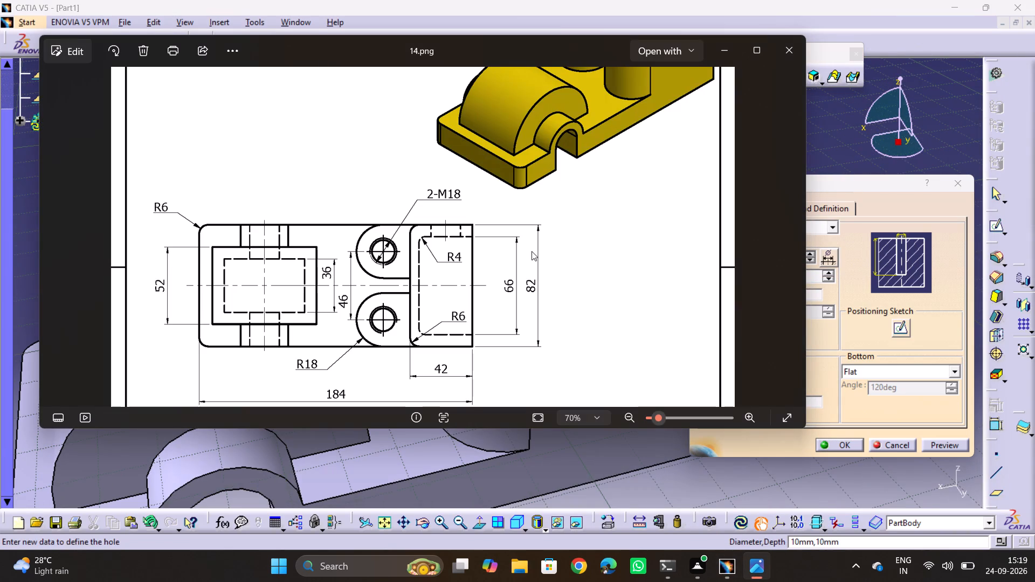
{"action": "middle_click_drag", "start_coordinate": [553, 281], "coordinate": [557, 172]}
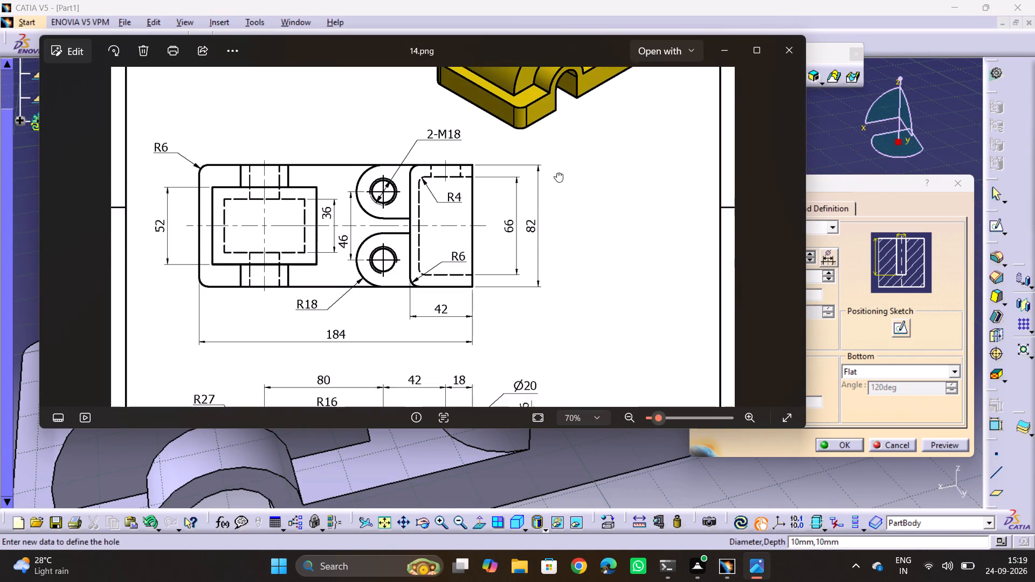
{"action": "middle_click_drag", "start_coordinate": [557, 172], "coordinate": [576, 102]}
{"action": "middle_click_drag", "start_coordinate": [554, 251], "coordinate": [549, 203]}
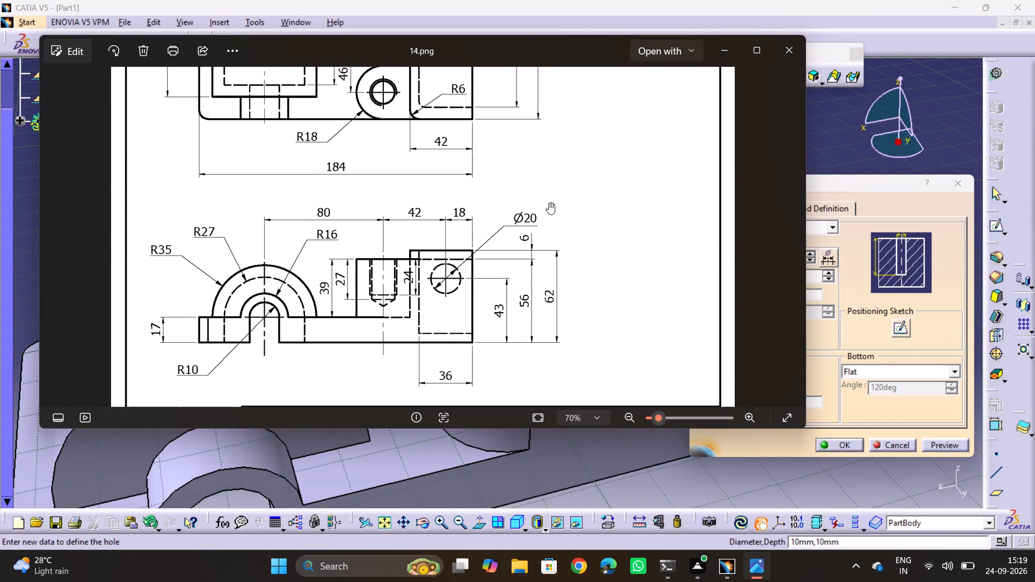
{"action": "key", "text": "alt+Tab"}
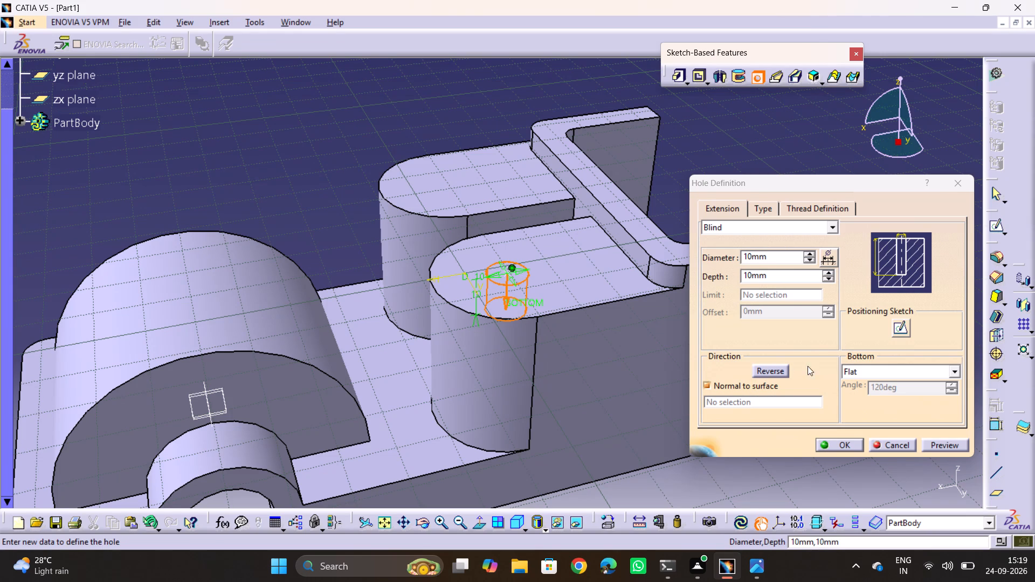
{"action": "left_click", "coordinate": [880, 372]}
{"action": "left_click", "coordinate": [877, 393]}
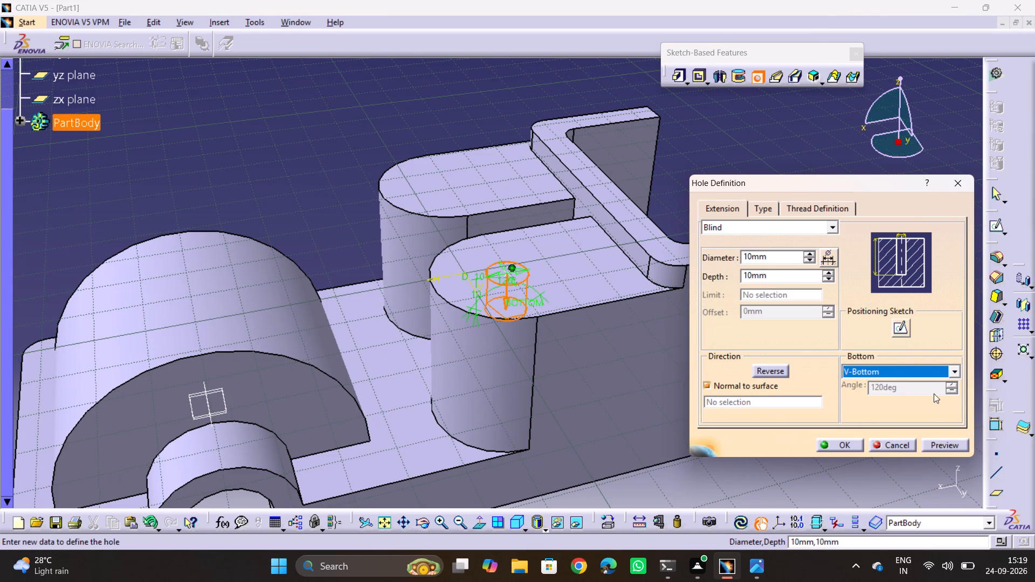
{"action": "left_click", "coordinate": [954, 393]}
Set the blind hole's diameter to 18 mm and its depth to 24 mm.
{"action": "double_click", "coordinate": [774, 258]}
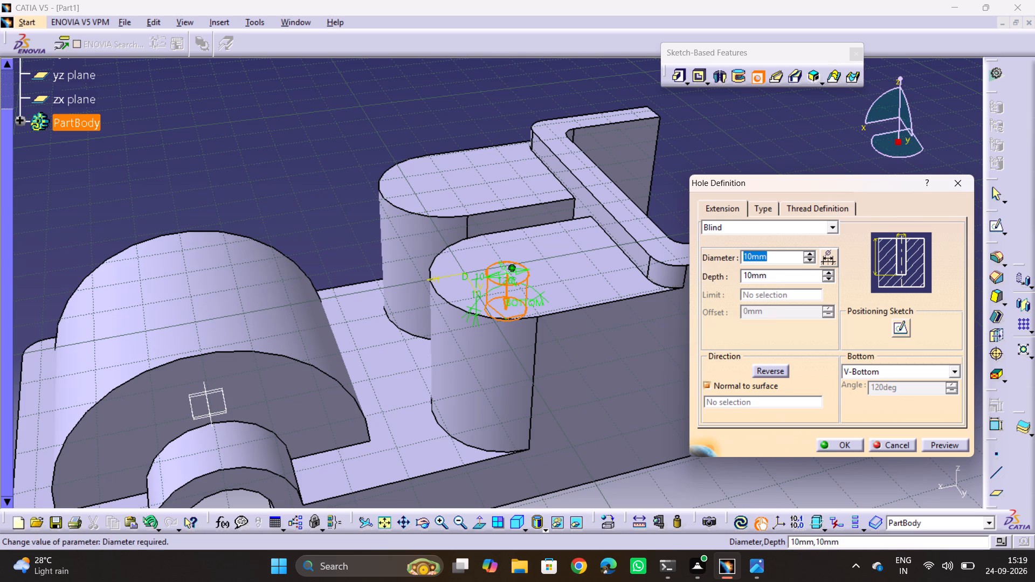
{"action": "type", "text": "18"}
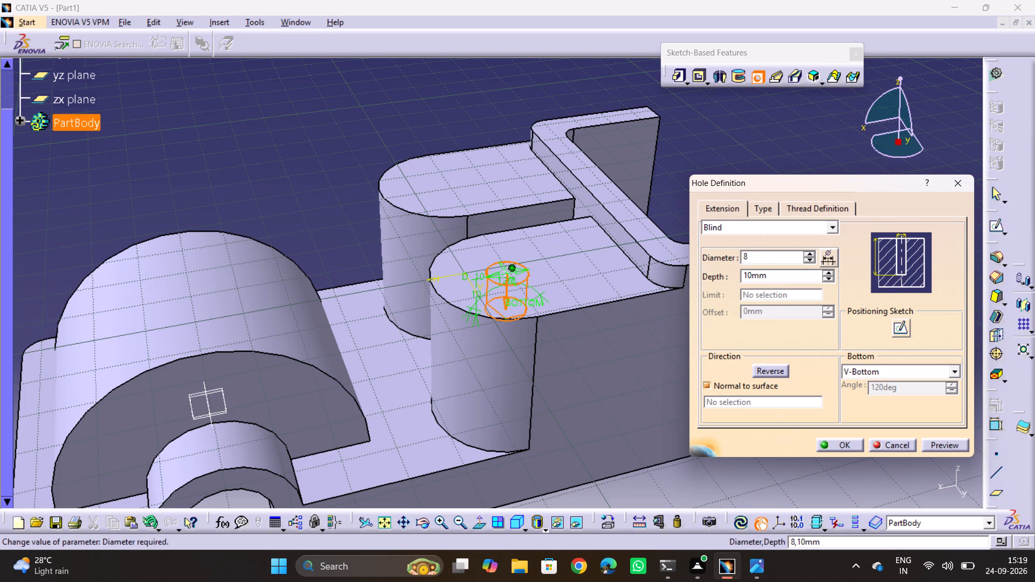
{"action": "key", "text": "BackSpace"}
{"action": "type", "text": "18"}
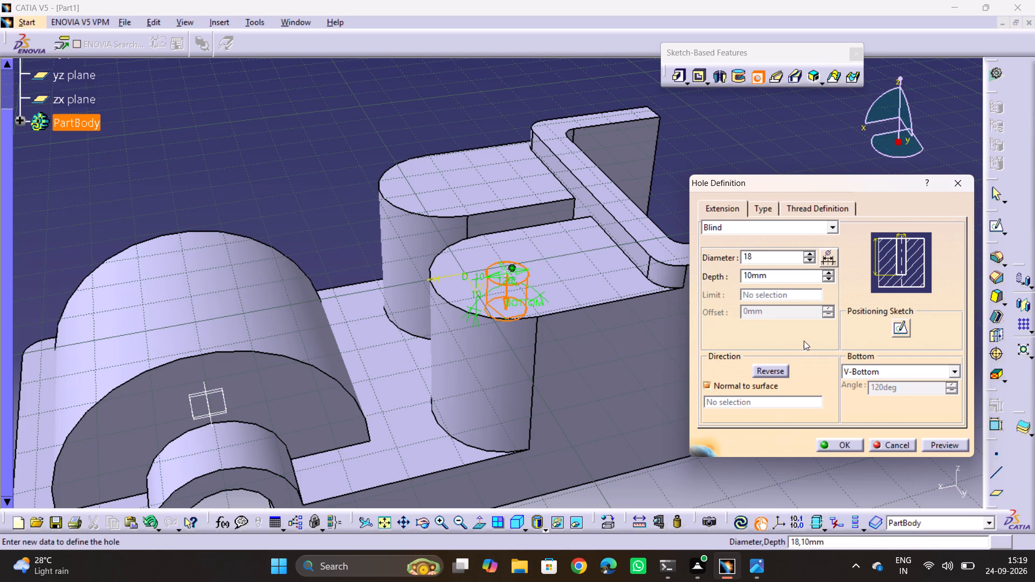
{"action": "left_click", "coordinate": [788, 336]}
{"action": "left_click", "coordinate": [781, 278]}
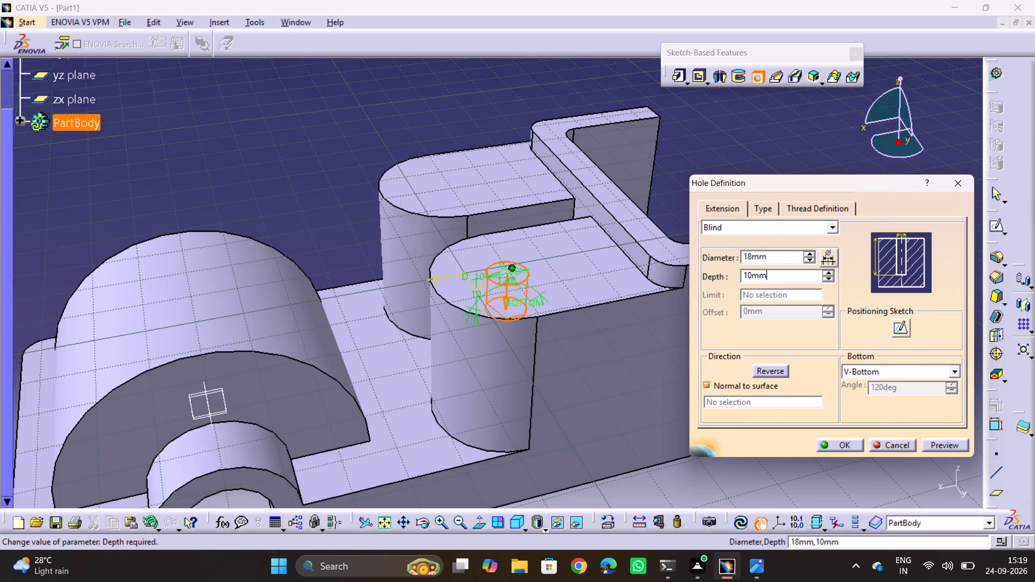
{"action": "double_click", "coordinate": [781, 278]}
{"action": "double_click", "coordinate": [781, 278]}
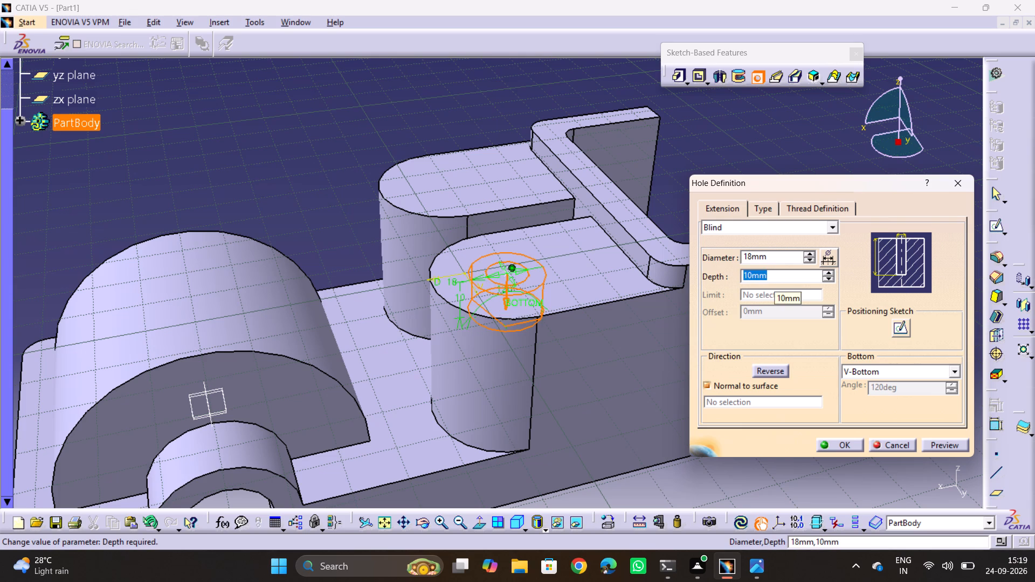
{"action": "type", "text": "24"}
{"action": "left_click", "coordinate": [790, 336]}
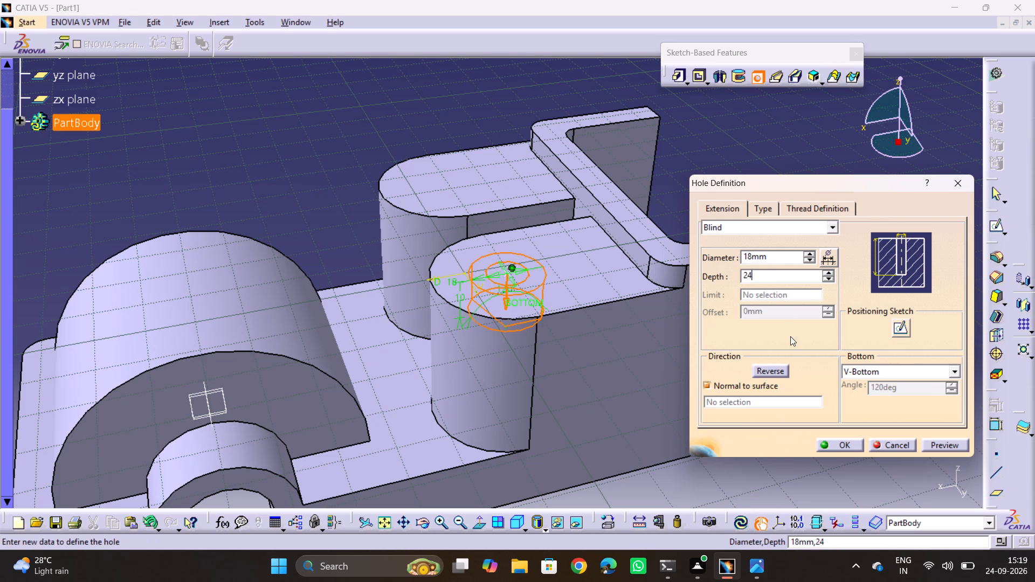
{"action": "left_click", "coordinate": [735, 337]}
{"action": "left_click_drag", "start_coordinate": [851, 333], "coordinate": [856, 333]}
{"action": "left_click", "coordinate": [786, 309]}
{"action": "left_click", "coordinate": [775, 261]}
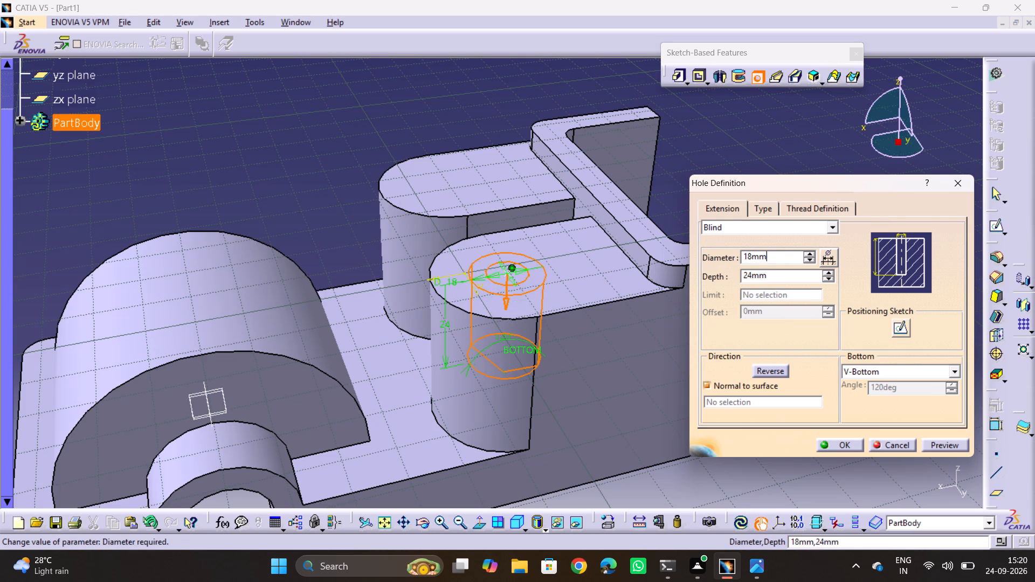
Examine the previewed hole's depth and V-shaped bottom in the front boss from the side.
{"action": "middle_click_drag", "start_coordinate": [511, 397], "coordinate": [499, 410]}
{"action": "left_click_drag", "start_coordinate": [501, 399], "coordinate": [499, 407]}
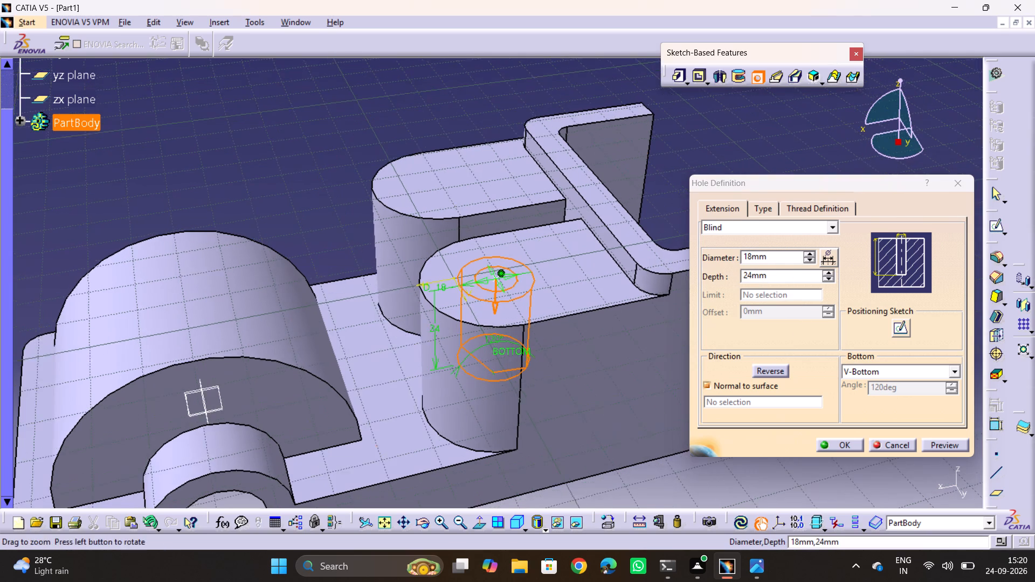
{"action": "left_click_drag", "start_coordinate": [499, 410], "coordinate": [501, 399]}
{"action": "middle_click_drag", "start_coordinate": [499, 410], "coordinate": [486, 336]}
{"action": "middle_click_drag", "start_coordinate": [555, 418], "coordinate": [540, 310]}
{"action": "left_click_drag", "start_coordinate": [556, 418], "coordinate": [541, 314]}
{"action": "left_click", "coordinate": [541, 313]}
{"action": "scroll", "coordinate": [540, 310], "scroll_direction": "up", "scroll_amount": 1}
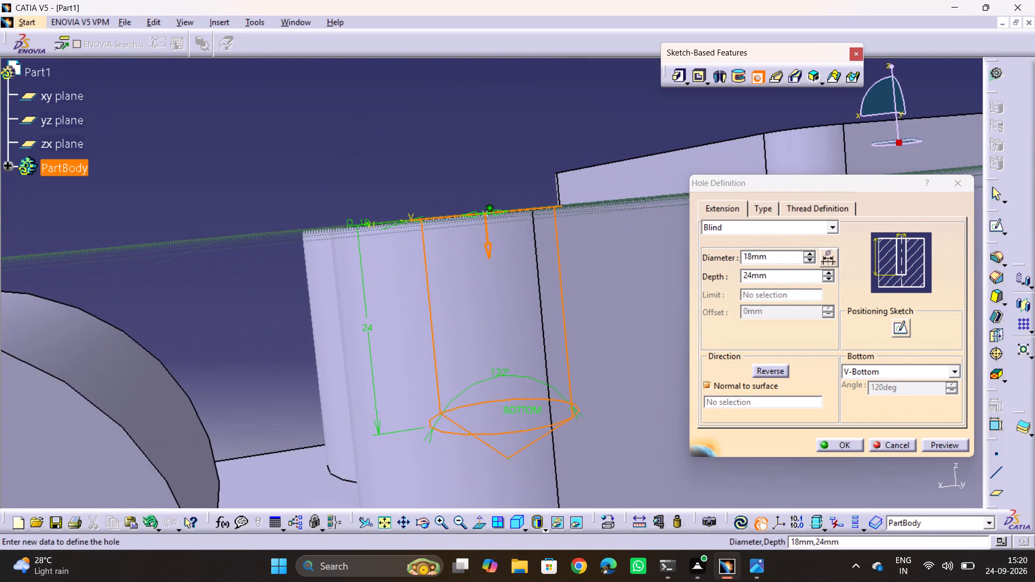
{"action": "middle_click_drag", "start_coordinate": [571, 316], "coordinate": [593, 341], "text": "ctrl"}
{"action": "middle_click_drag", "start_coordinate": [591, 364], "coordinate": [576, 307]}
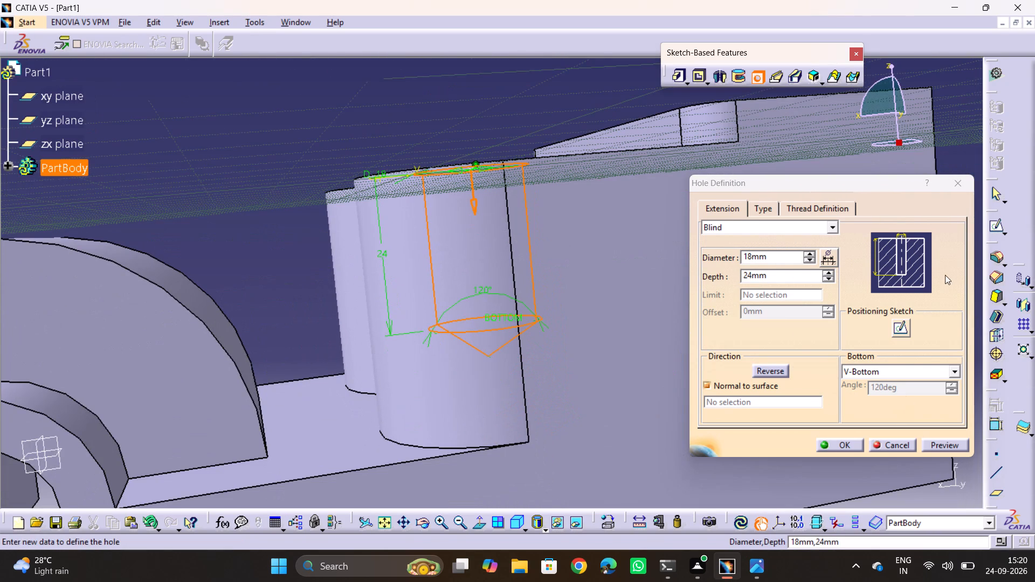
Open the tolerance settings for the hole's diameter.
{"action": "left_click", "coordinate": [826, 259]}
{"action": "left_click", "coordinate": [828, 259]}
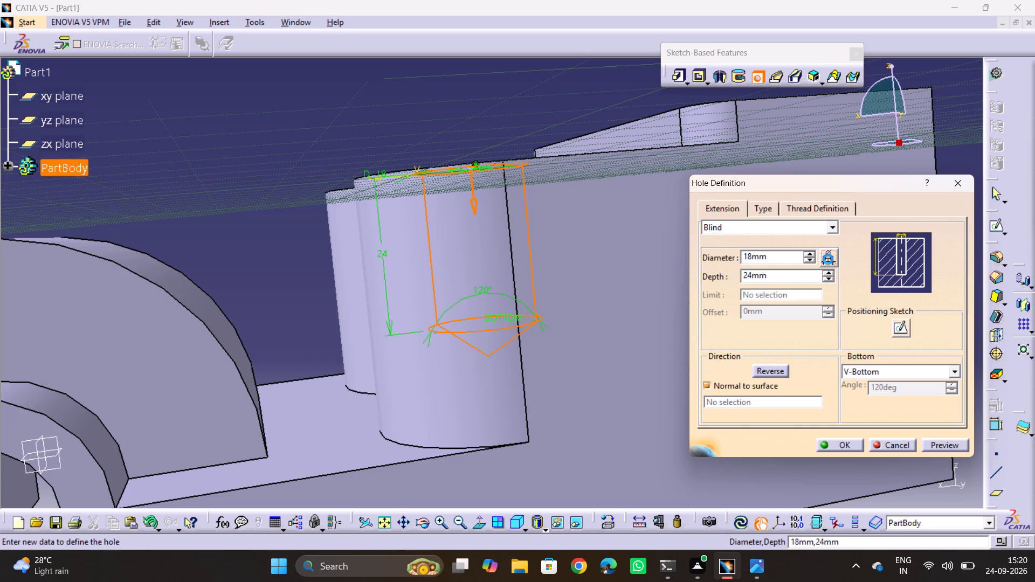
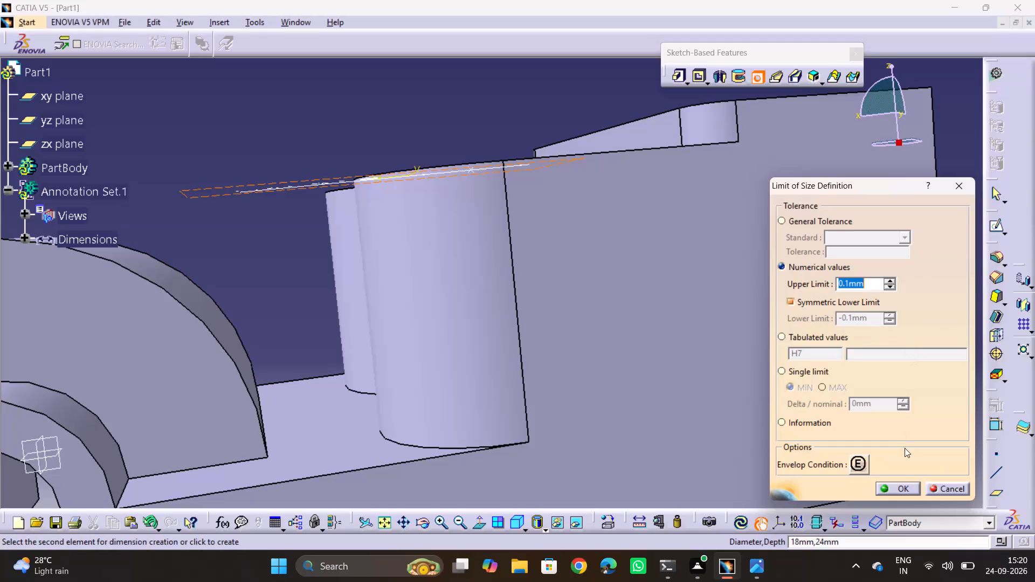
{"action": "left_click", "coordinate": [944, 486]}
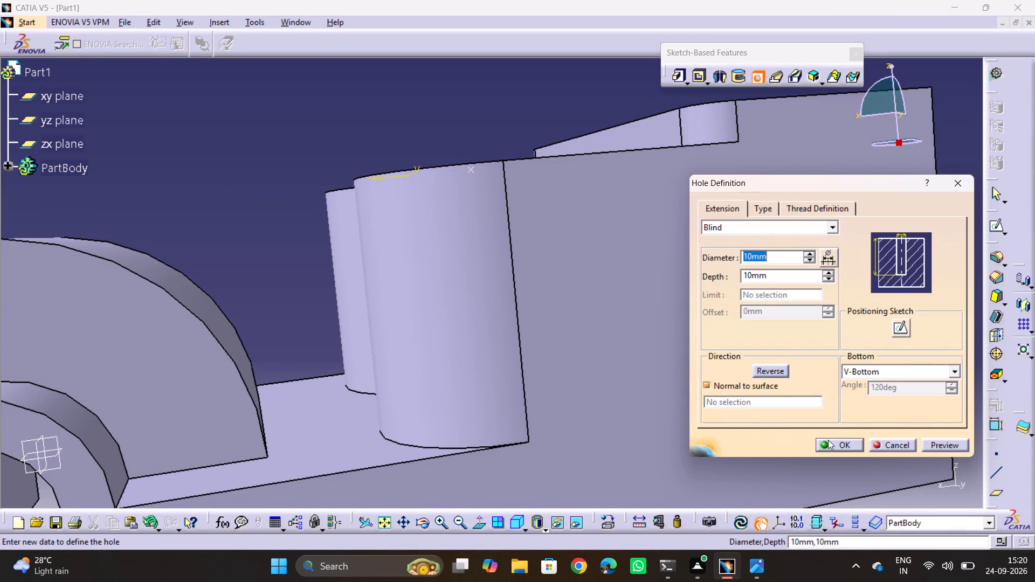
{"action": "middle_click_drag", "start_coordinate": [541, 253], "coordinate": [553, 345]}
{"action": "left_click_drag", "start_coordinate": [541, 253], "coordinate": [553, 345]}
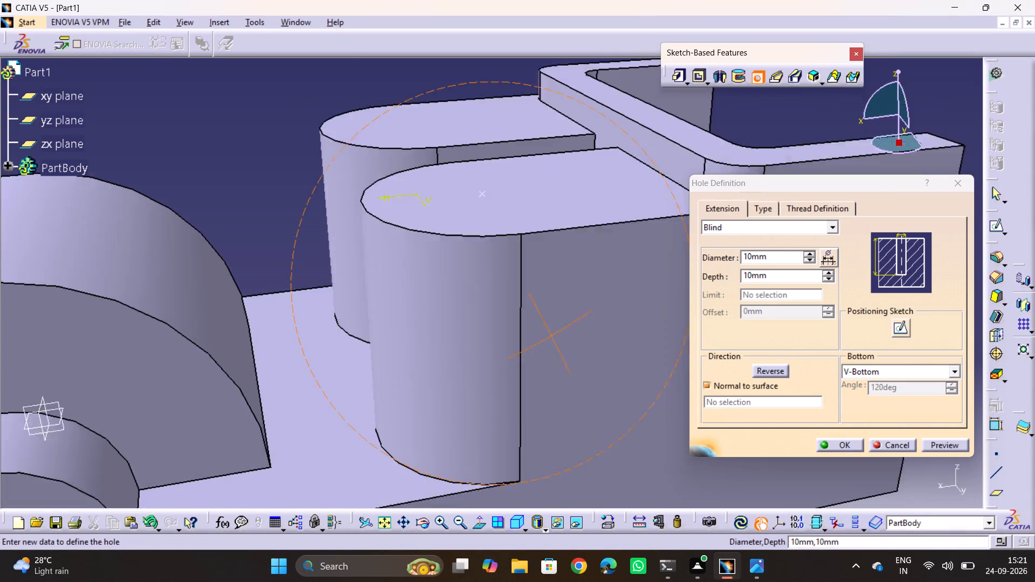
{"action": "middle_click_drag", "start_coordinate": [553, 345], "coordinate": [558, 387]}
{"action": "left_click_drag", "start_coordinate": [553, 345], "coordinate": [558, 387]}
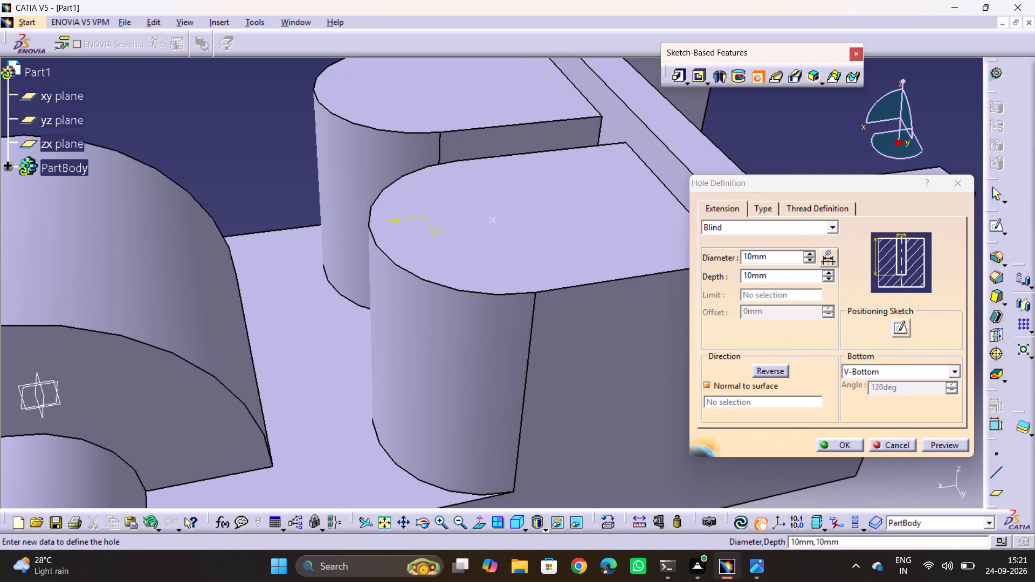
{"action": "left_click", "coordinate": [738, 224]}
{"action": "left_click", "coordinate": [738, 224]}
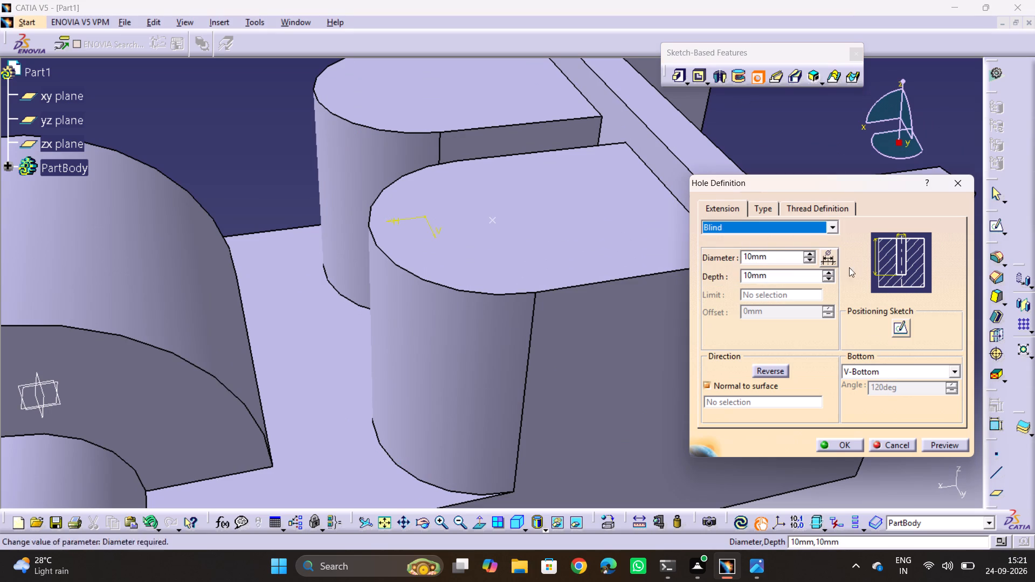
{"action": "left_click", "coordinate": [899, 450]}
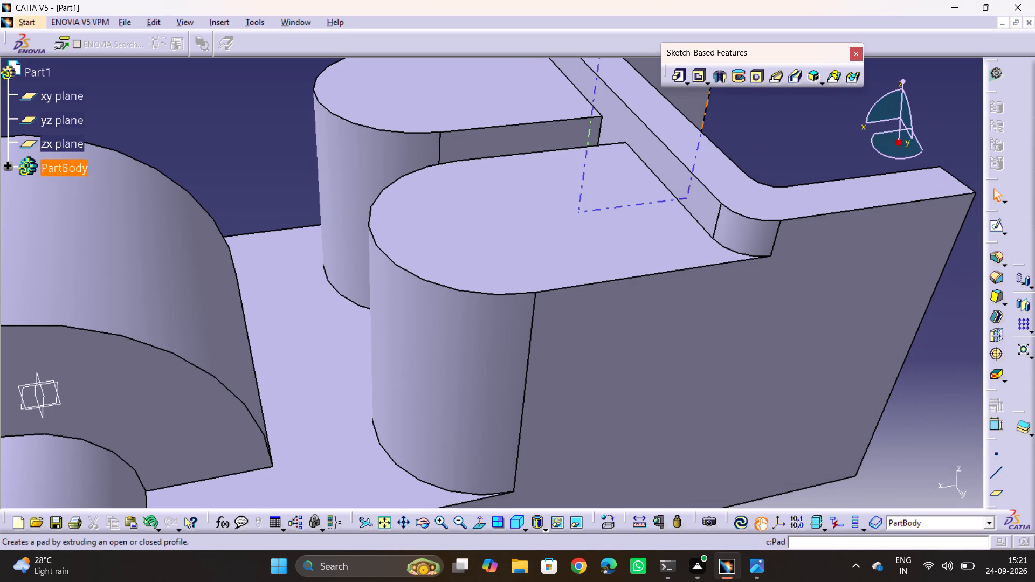
Start a hole on the front R18 boss's top face and make its centre point concentric with the boss's rounded edge.
{"action": "left_click", "coordinate": [758, 78]}
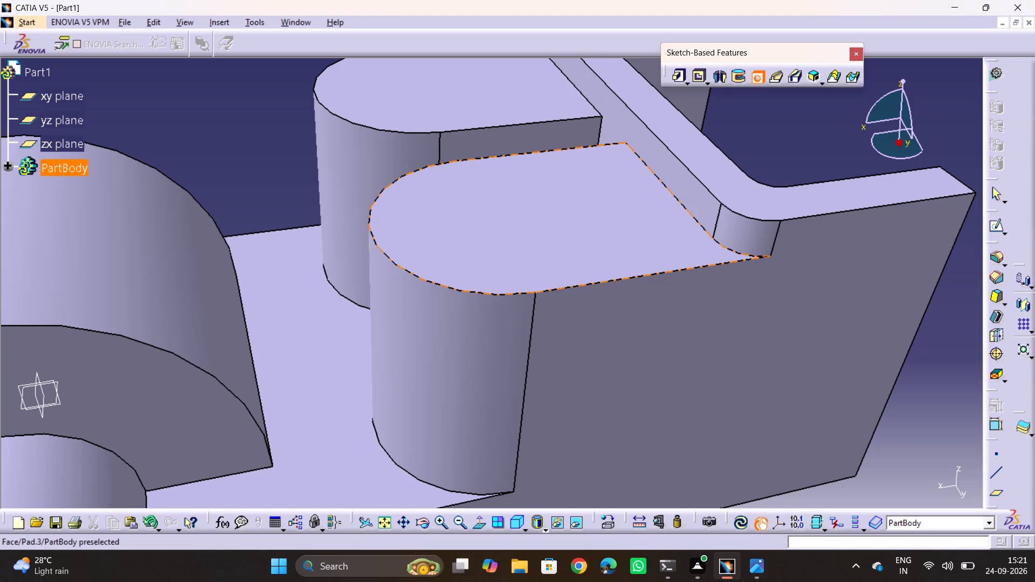
{"action": "left_click", "coordinate": [495, 214]}
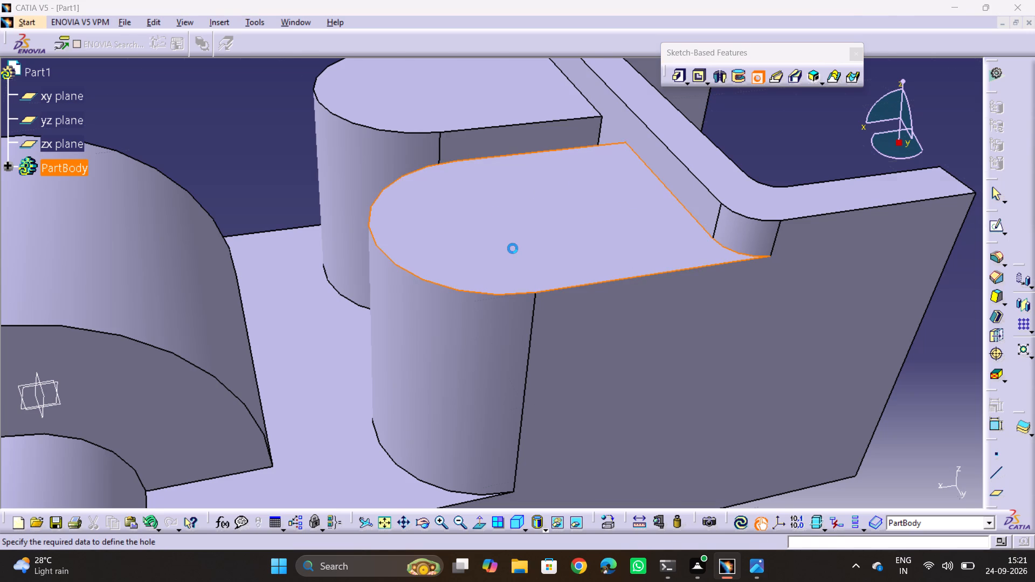
{"action": "left_click", "coordinate": [903, 331]}
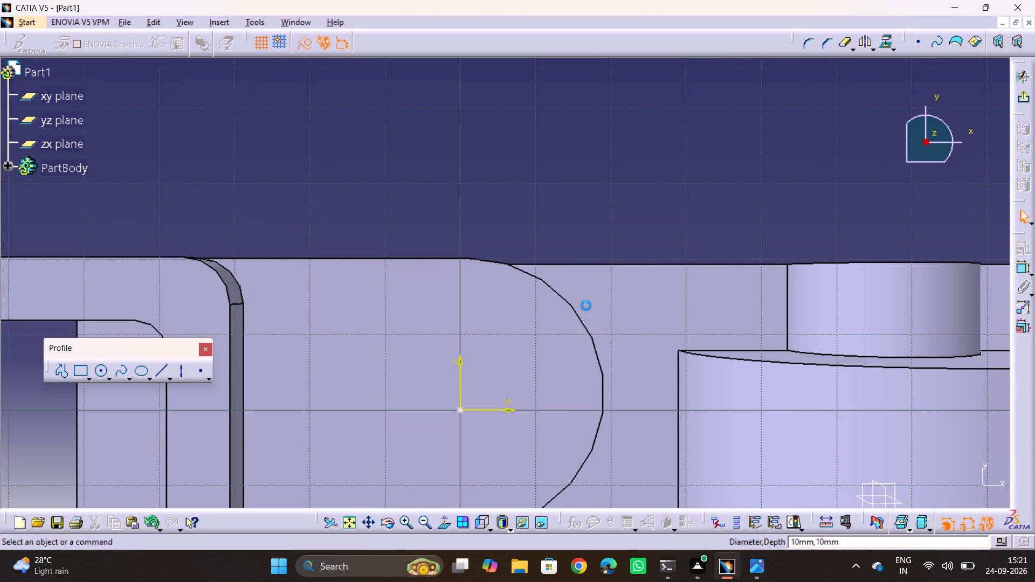
{"action": "left_click", "coordinate": [458, 410]}
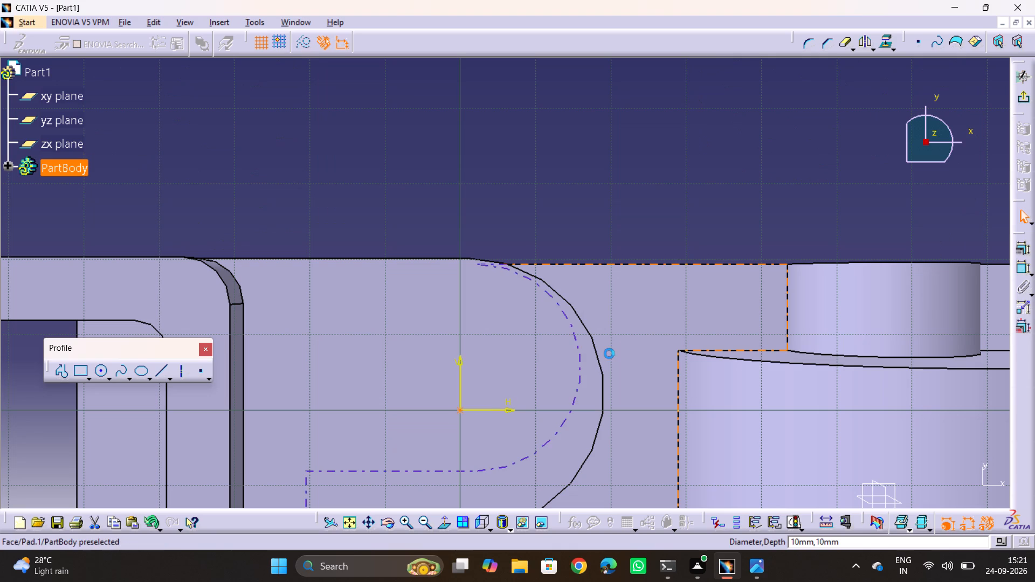
{"action": "left_click", "coordinate": [592, 342], "text": "ctrl"}
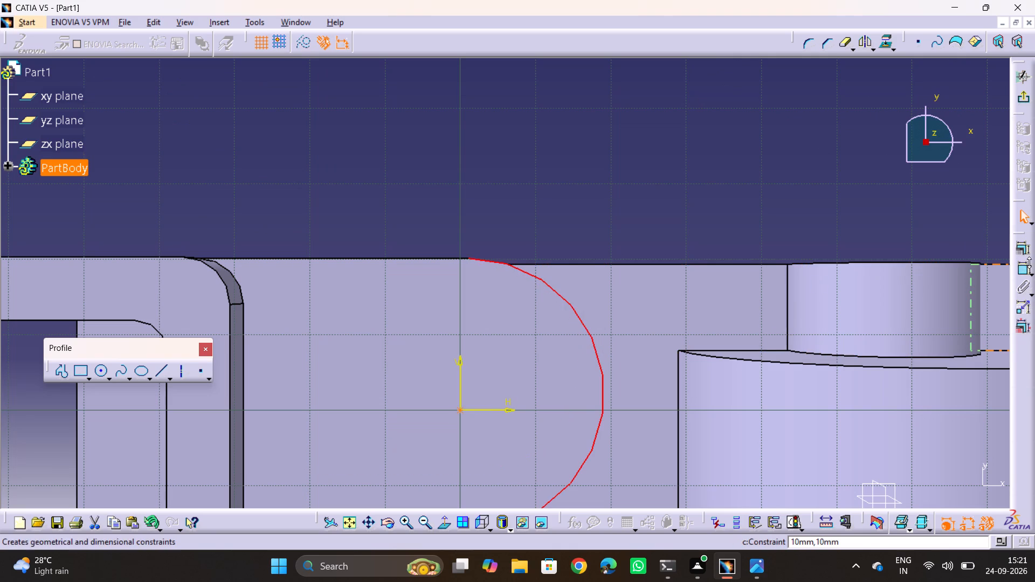
{"action": "left_click", "coordinate": [1022, 249]}
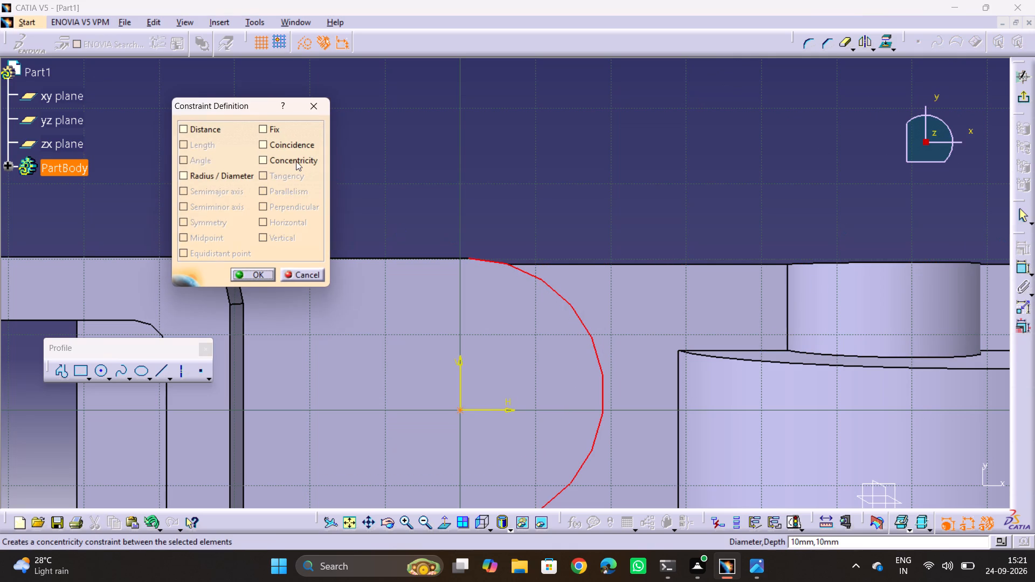
{"action": "left_click", "coordinate": [292, 158]}
{"action": "left_click", "coordinate": [252, 278]}
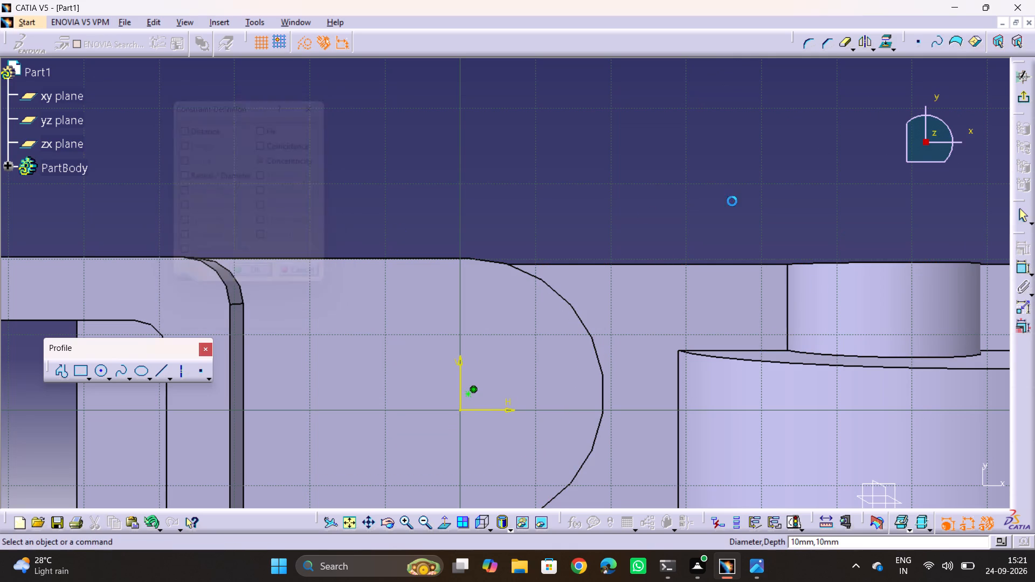
{"action": "left_click", "coordinate": [1019, 101]}
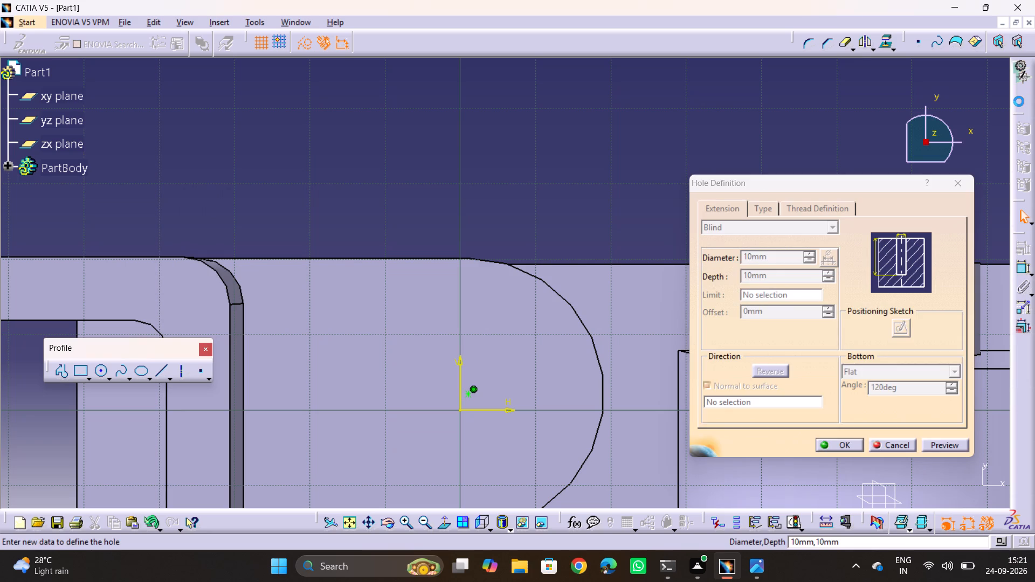
Create the blind hole with an 18 mm diameter, 24 mm depth and a 120-degree V-Bottom.
{"action": "triple_click", "coordinate": [769, 258]}
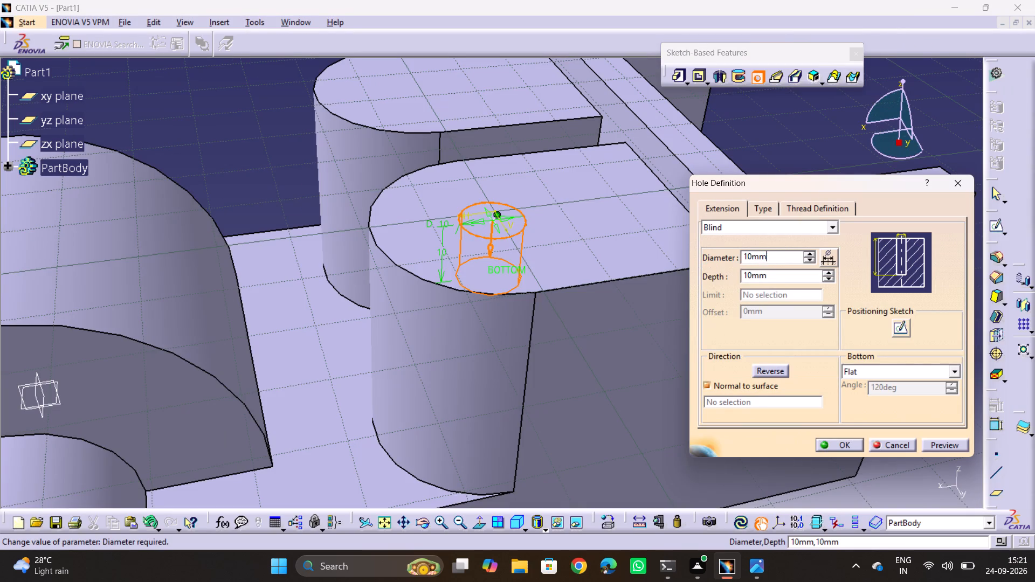
{"action": "type", "text": "18"}
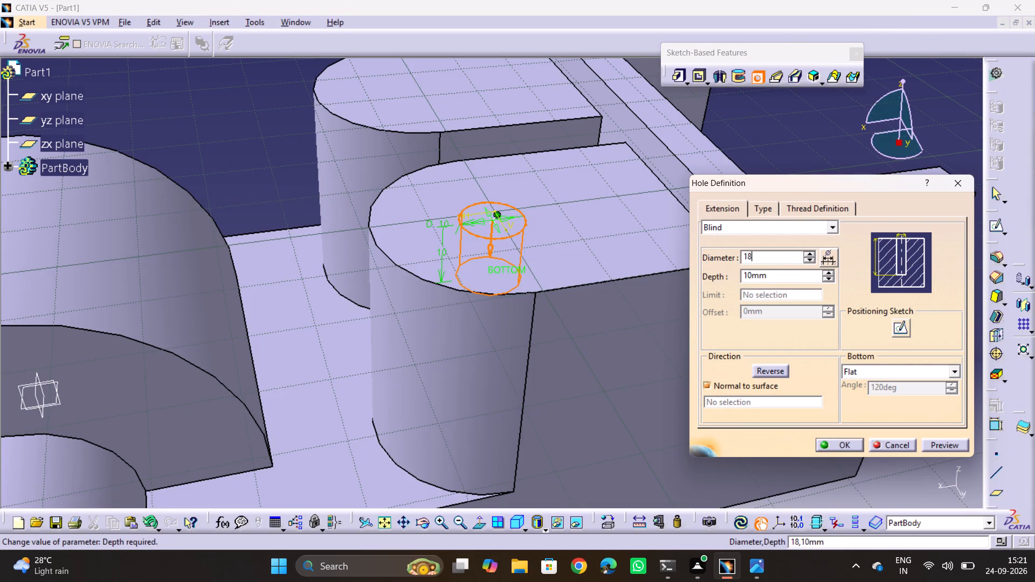
{"action": "double_click", "coordinate": [771, 272]}
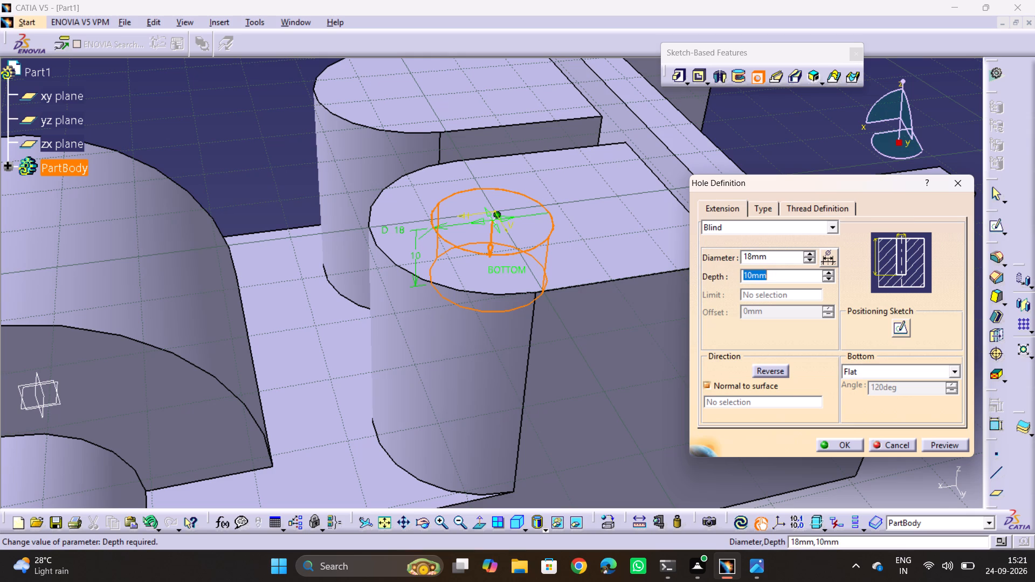
{"action": "type", "text": "24"}
{"action": "left_click", "coordinate": [884, 371]}
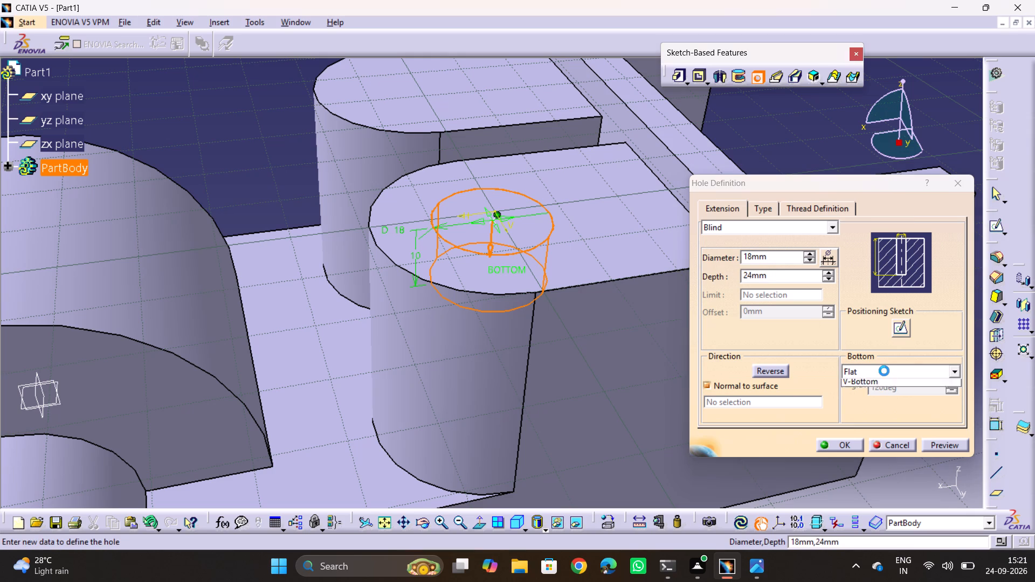
{"action": "double_click", "coordinate": [883, 391]}
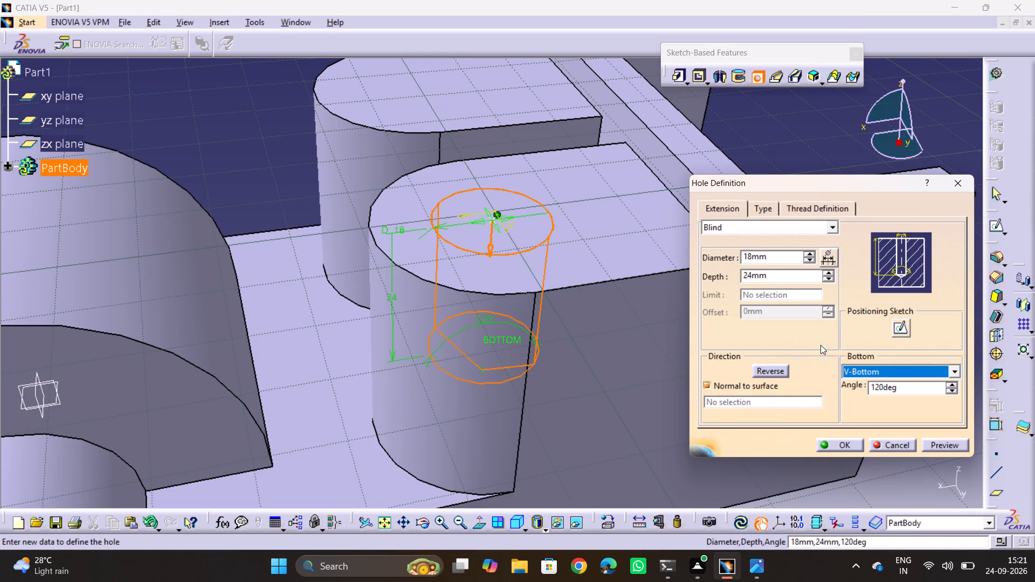
{"action": "left_click", "coordinate": [796, 208]}
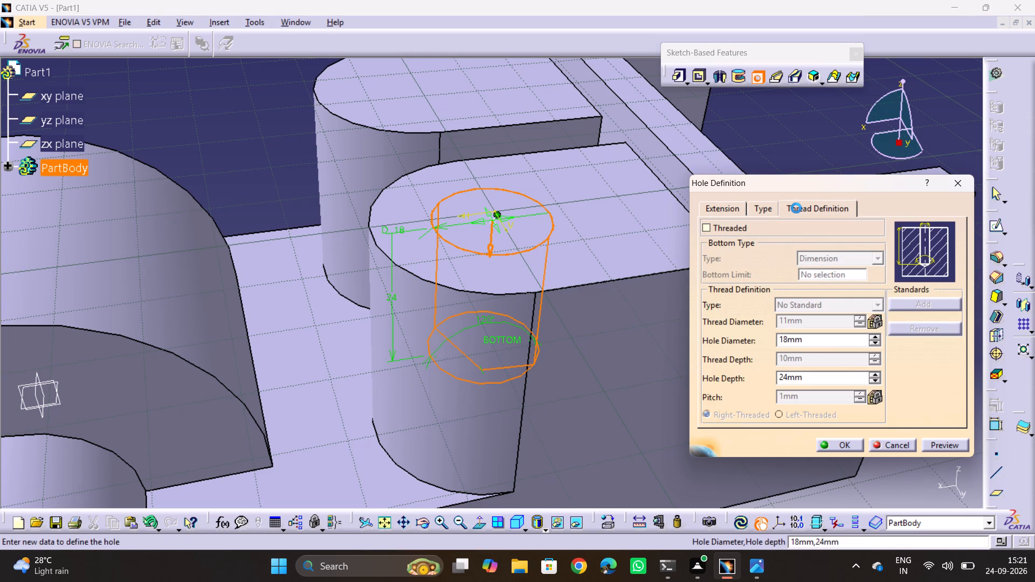
{"action": "left_click", "coordinate": [732, 204]}
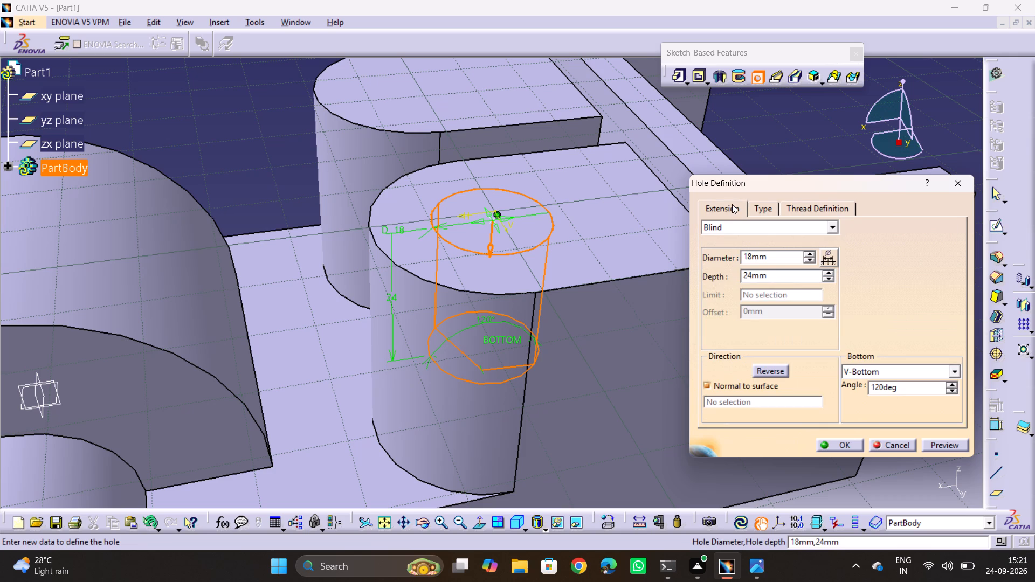
{"action": "left_click", "coordinate": [947, 442]}
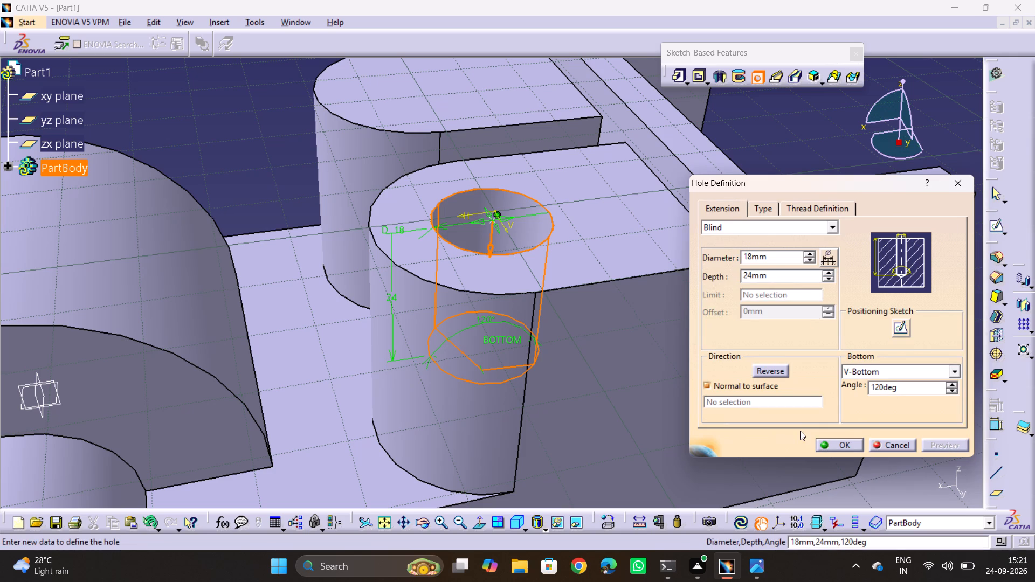
{"action": "left_click", "coordinate": [833, 447]}
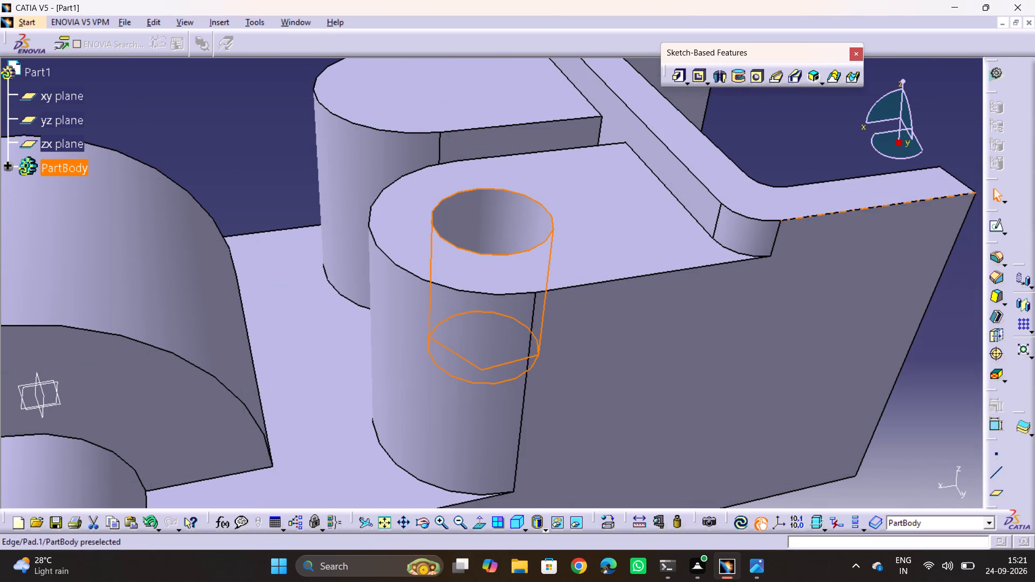
Mirror the V-bottom hole about the zx plane onto the rear boss.
{"action": "left_click", "coordinate": [1018, 303]}
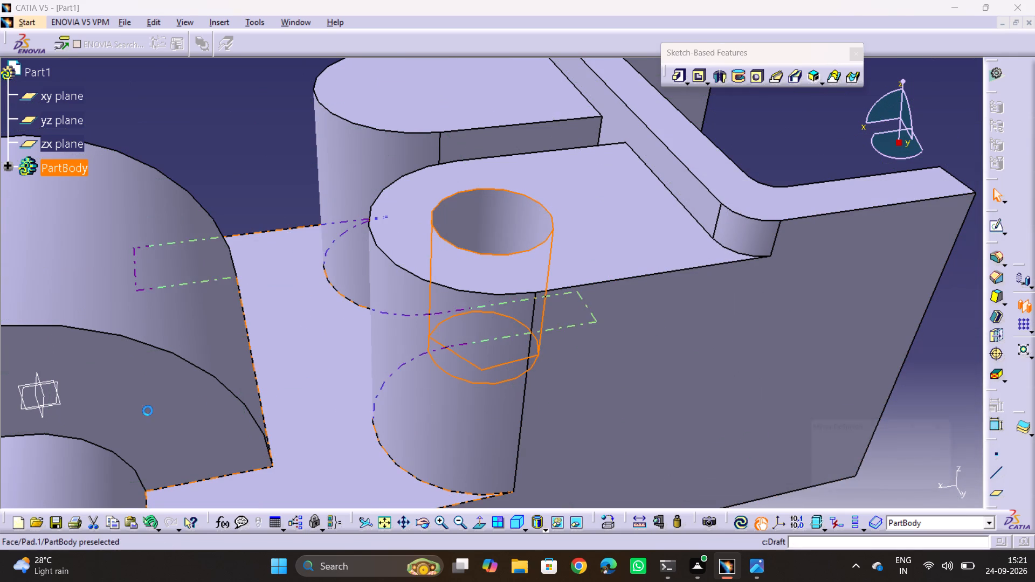
{"action": "left_click", "coordinate": [62, 401]}
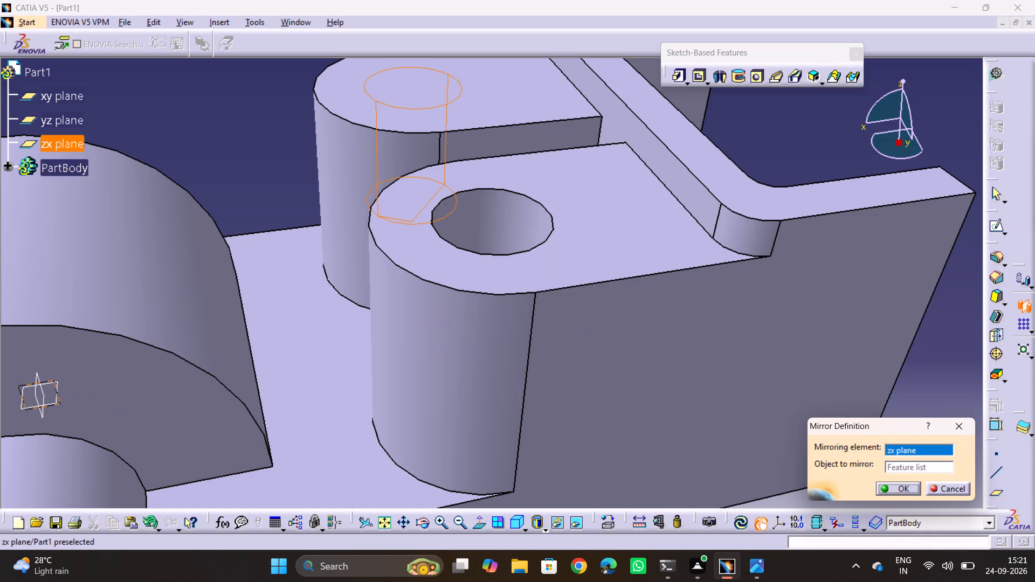
{"action": "left_click", "coordinate": [903, 484]}
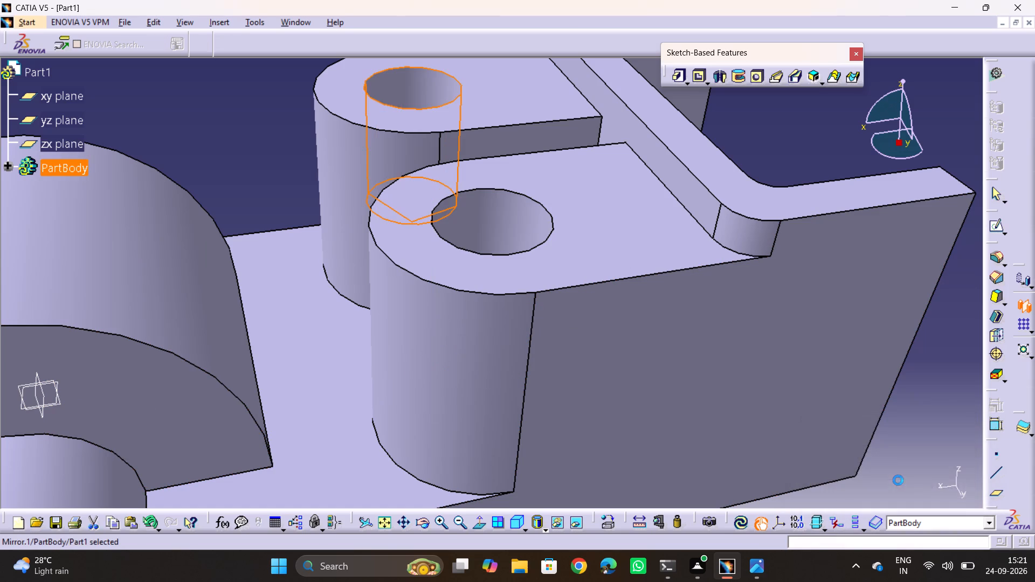
{"action": "left_click", "coordinate": [932, 393]}
Check the front, plan and isometric views in the 14.png drawing against the model for remaining features.
{"action": "middle_click_drag", "start_coordinate": [563, 333], "coordinate": [580, 396], "text": "ctrl"}
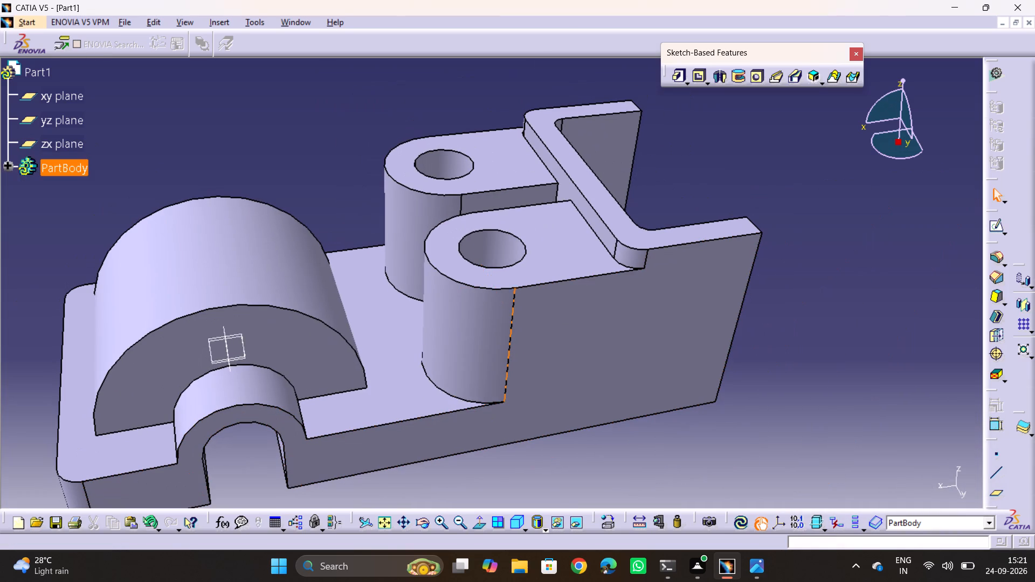
{"action": "key", "text": "alt+Tab"}
{"action": "middle_click_drag", "start_coordinate": [535, 229], "coordinate": [546, 259]}
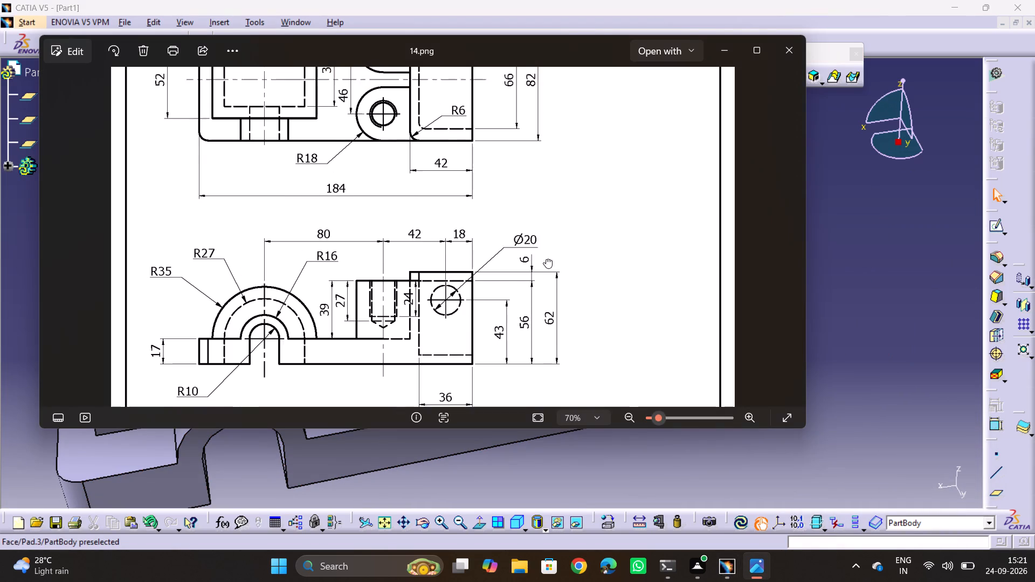
{"action": "middle_click_drag", "start_coordinate": [546, 259], "coordinate": [558, 318]}
{"action": "middle_click_drag", "start_coordinate": [544, 171], "coordinate": [580, 261]}
{"action": "key", "text": "alt+Tab"}
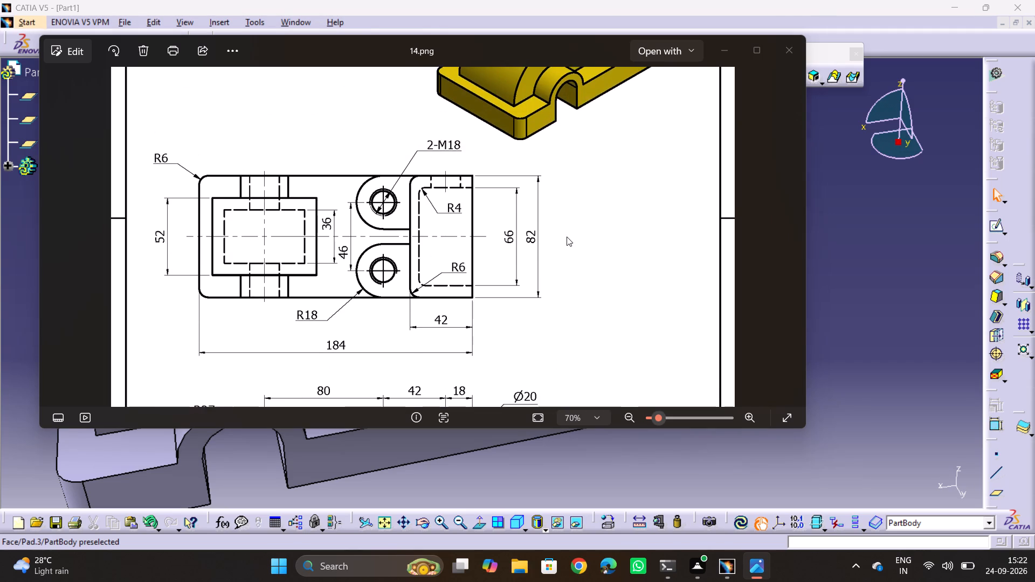
{"action": "middle_click_drag", "start_coordinate": [548, 355], "coordinate": [555, 385], "text": "ctrl"}
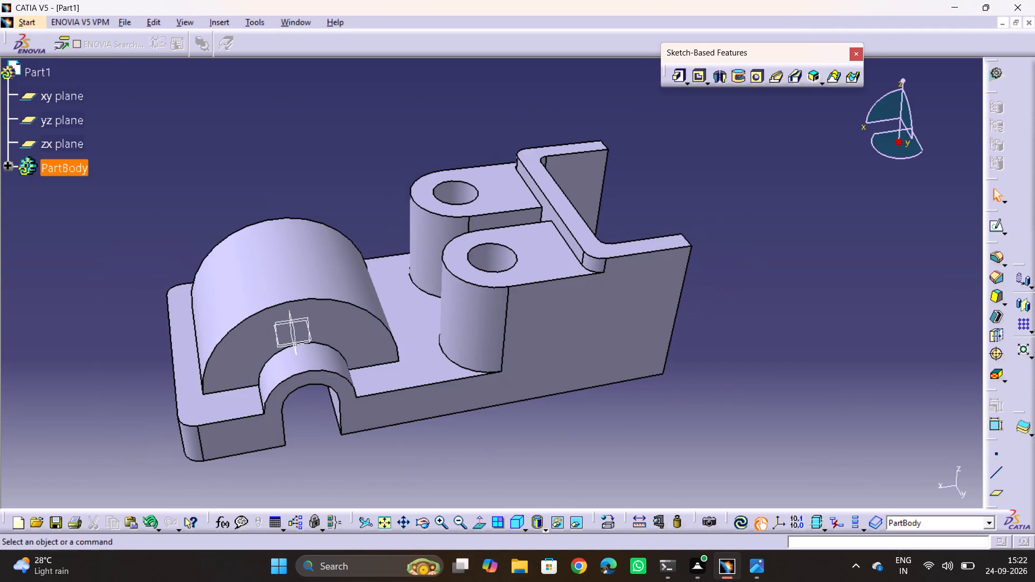
{"action": "key", "text": "alt+Tab"}
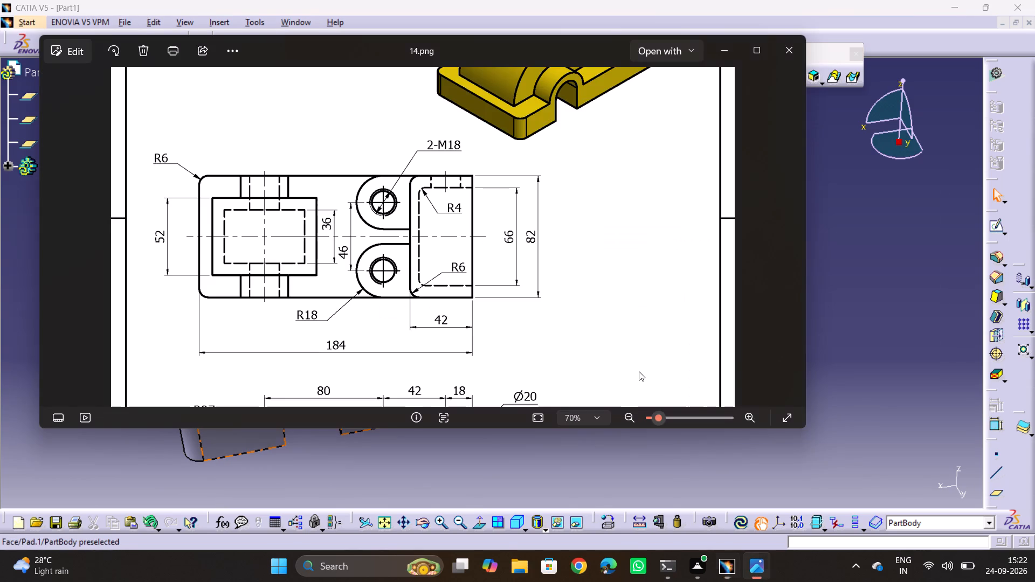
{"action": "middle_click_drag", "start_coordinate": [726, 192], "coordinate": [692, 366]}
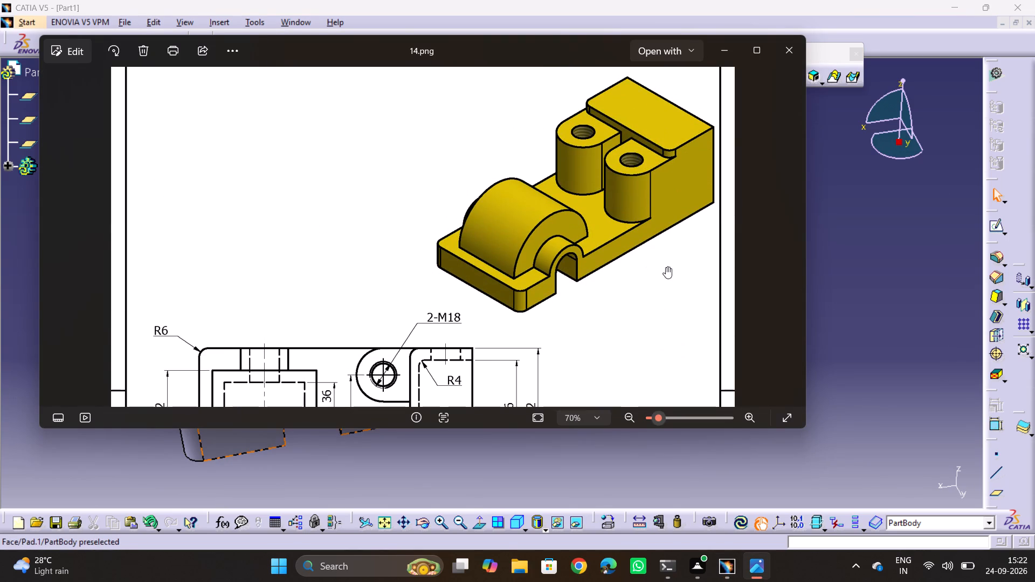
{"action": "middle_click_drag", "start_coordinate": [670, 250], "coordinate": [670, 155]}
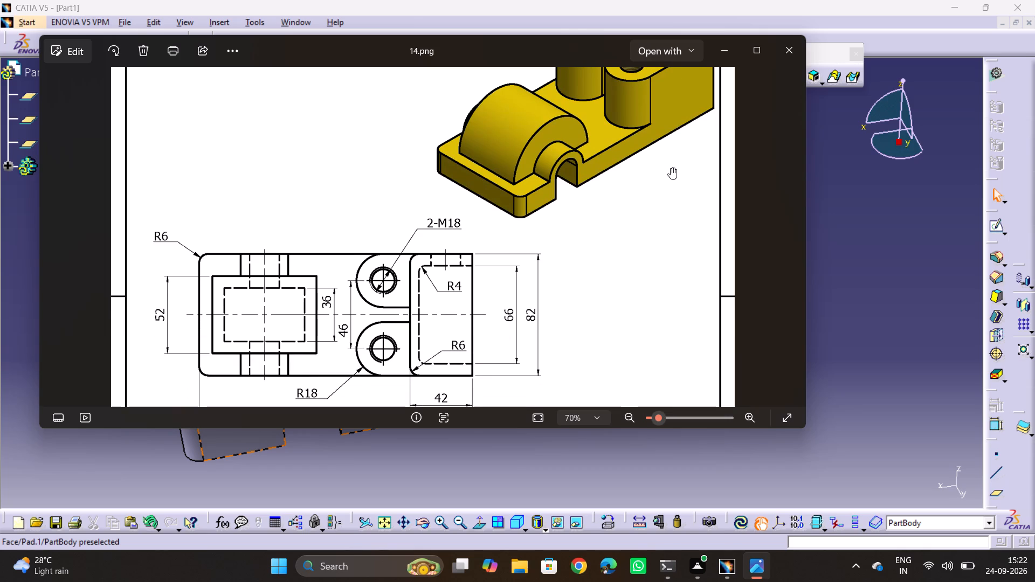
{"action": "key", "text": "alt+Tab"}
Compare the model's bosses and pocketed end block with the plan and isometric views in the 14.png drawing.
{"action": "middle_click_drag", "start_coordinate": [684, 177], "coordinate": [684, 202]}
{"action": "middle_click_drag", "start_coordinate": [705, 225], "coordinate": [601, 284]}
{"action": "left_click_drag", "start_coordinate": [705, 225], "coordinate": [653, 194]}
{"action": "left_click_drag", "start_coordinate": [648, 191], "coordinate": [601, 284]}
{"action": "middle_click_drag", "start_coordinate": [601, 284], "coordinate": [599, 299]}
{"action": "left_click_drag", "start_coordinate": [598, 284], "coordinate": [589, 278]}
{"action": "left_click_drag", "start_coordinate": [570, 246], "coordinate": [587, 315]}
{"action": "left_click", "coordinate": [587, 315]}
{"action": "middle_click_drag", "start_coordinate": [707, 292], "coordinate": [703, 381], "text": "ctrl"}
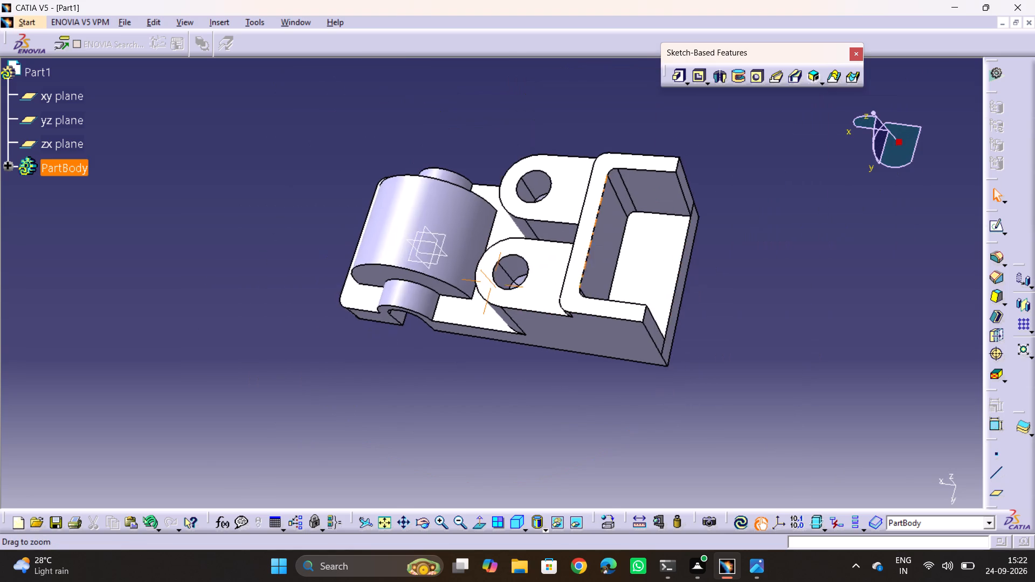
{"action": "middle_click_drag", "start_coordinate": [703, 381], "coordinate": [703, 382], "text": "ctrl"}
{"action": "key", "text": "alt+Tab"}
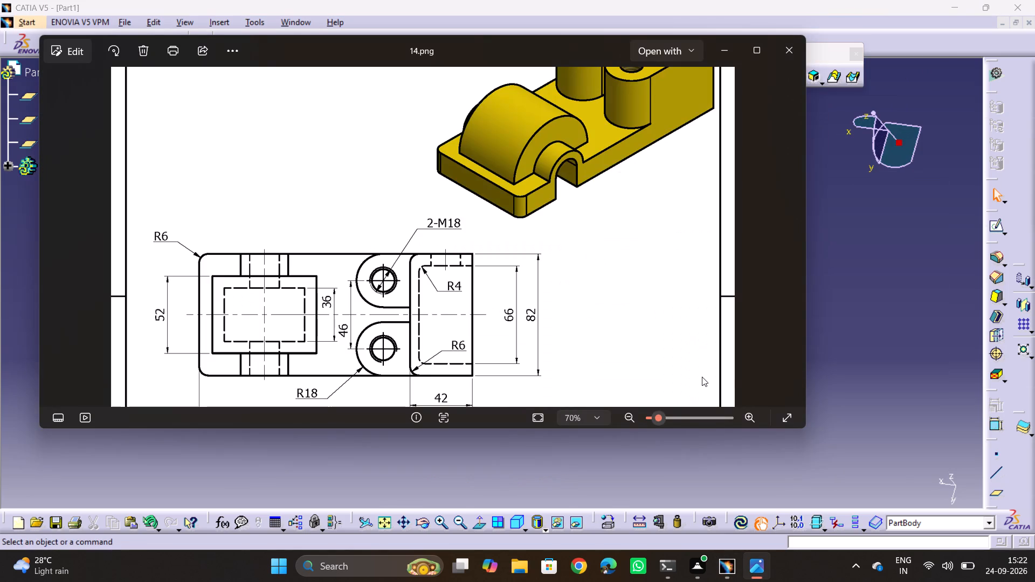
{"action": "key", "text": "alt+Tab"}
{"action": "middle_click_drag", "start_coordinate": [701, 311], "coordinate": [735, 257]}
{"action": "middle_click_drag", "start_coordinate": [506, 333], "coordinate": [537, 337]}
{"action": "left_click_drag", "start_coordinate": [517, 334], "coordinate": [537, 337]}
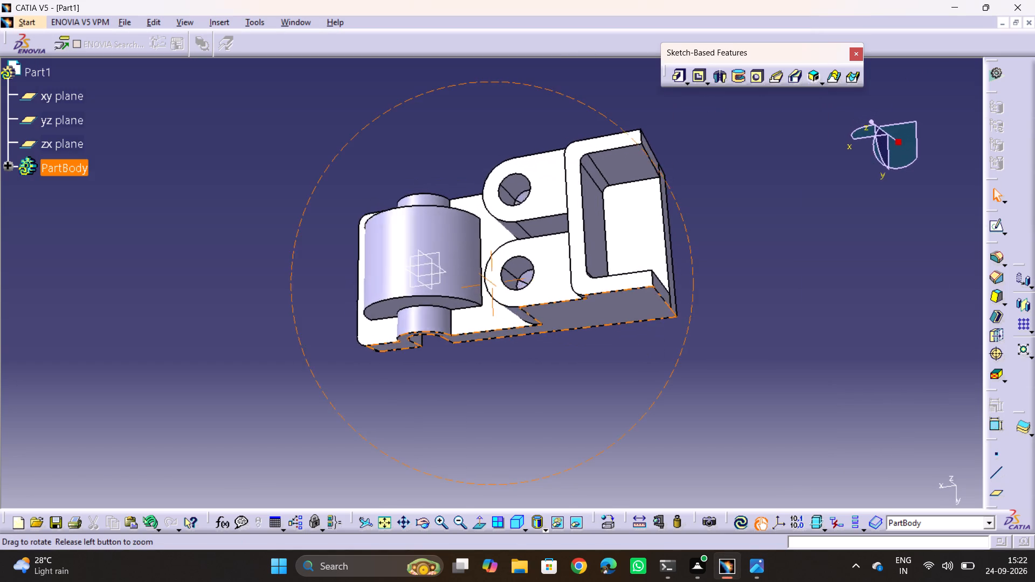
{"action": "left_click_drag", "start_coordinate": [537, 337], "coordinate": [674, 215]}
{"action": "middle_click_drag", "start_coordinate": [537, 337], "coordinate": [662, 208]}
{"action": "middle_click_drag", "start_coordinate": [627, 294], "coordinate": [576, 226]}
{"action": "left_click_drag", "start_coordinate": [625, 294], "coordinate": [601, 246]}
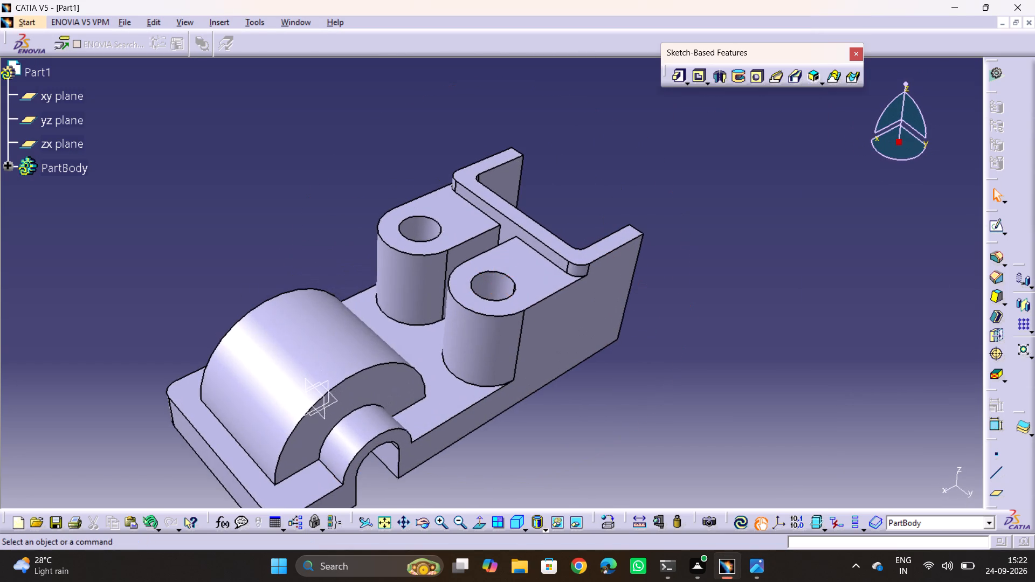
{"action": "middle_click_drag", "start_coordinate": [609, 204], "coordinate": [623, 166], "text": "ctrl"}
{"action": "middle_click_drag", "start_coordinate": [667, 171], "coordinate": [574, 301]}
{"action": "middle_click_drag", "start_coordinate": [521, 189], "coordinate": [544, 150], "text": "ctrl"}
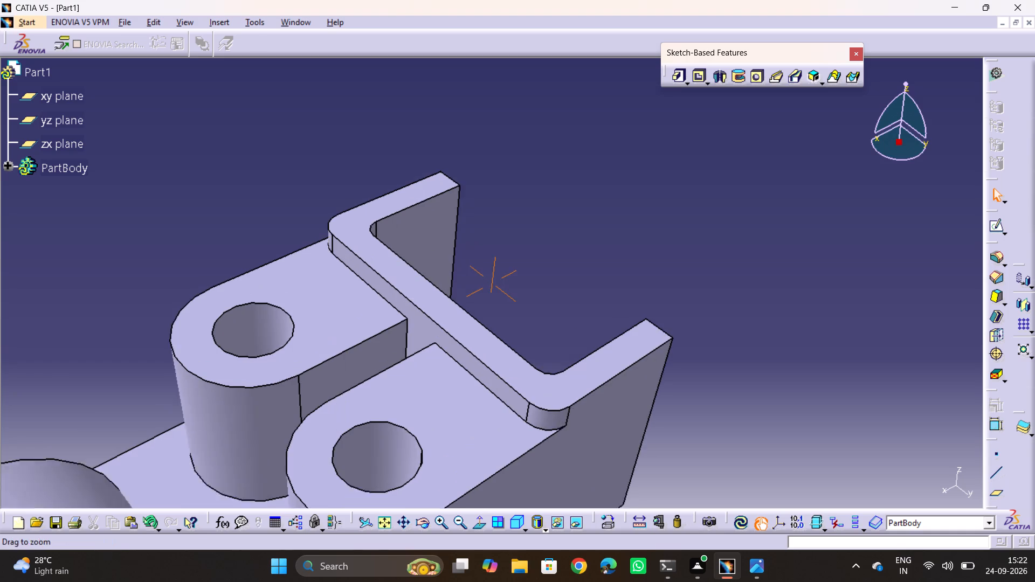
{"action": "middle_click_drag", "start_coordinate": [544, 150], "coordinate": [547, 148], "text": "ctrl"}
Open the end block pocket's definition and examine its profile sketch on the block.
{"action": "double_click", "coordinate": [396, 204]}
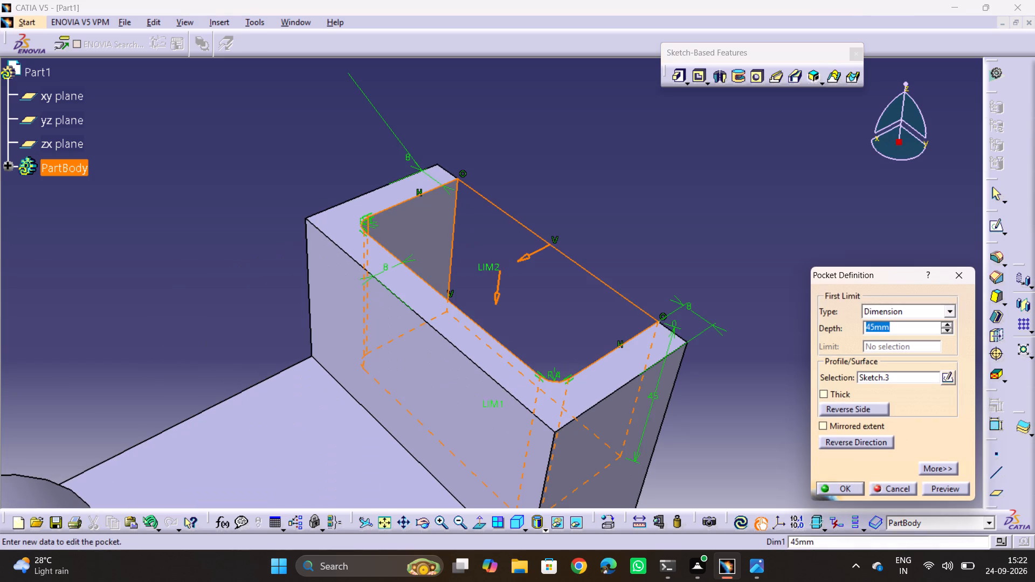
{"action": "left_click", "coordinate": [948, 379]}
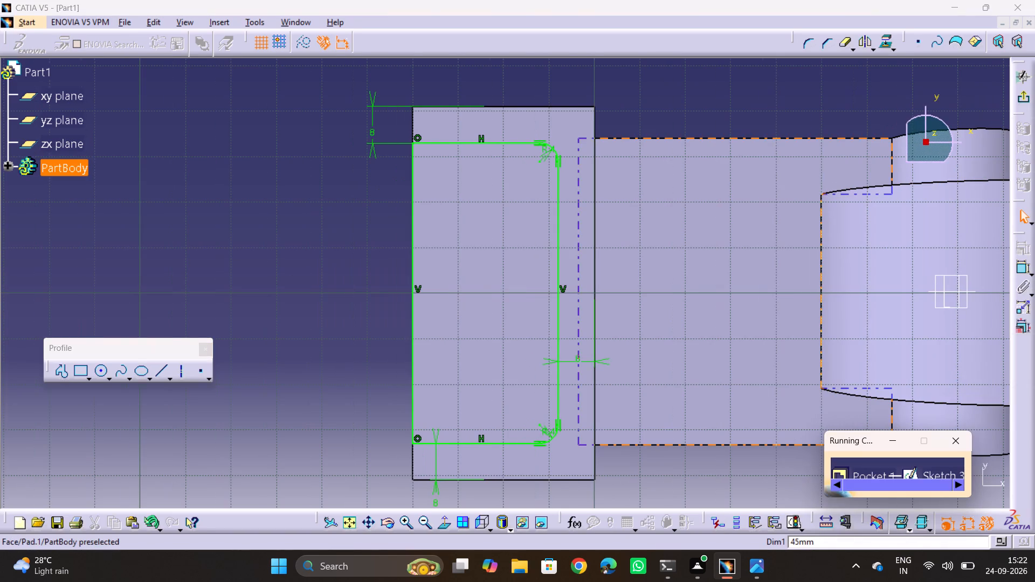
{"action": "middle_click_drag", "start_coordinate": [609, 405], "coordinate": [659, 266]}
{"action": "left_click_drag", "start_coordinate": [609, 405], "coordinate": [626, 244]}
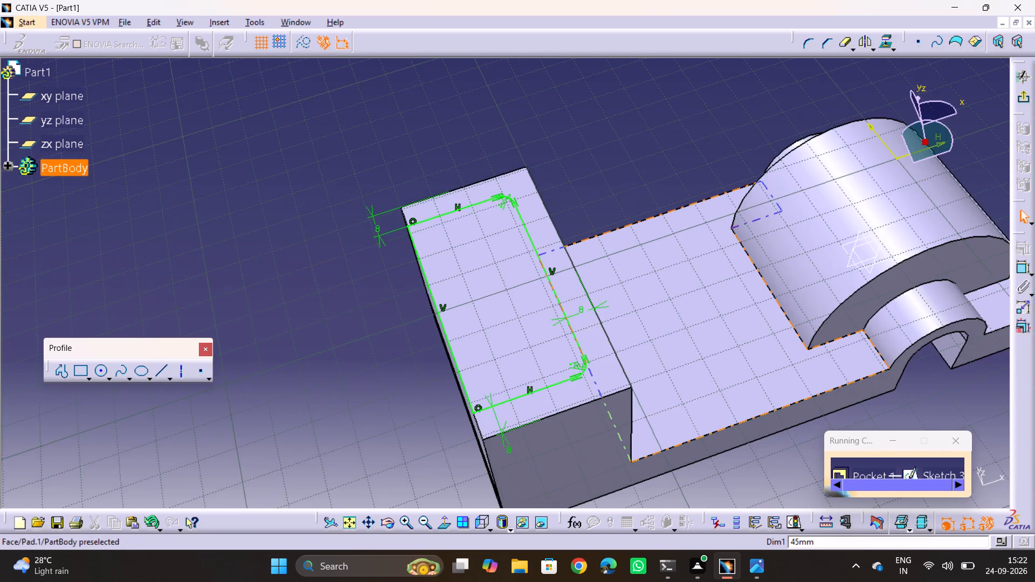
{"action": "middle_click_drag", "start_coordinate": [663, 309], "coordinate": [719, 204]}
{"action": "left_click_drag", "start_coordinate": [663, 309], "coordinate": [719, 204]}
{"action": "left_click", "coordinate": [719, 204]}
{"action": "middle_click_drag", "start_coordinate": [669, 371], "coordinate": [689, 331], "text": "ctrl"}
{"action": "middle_click_drag", "start_coordinate": [690, 346], "coordinate": [706, 265]}
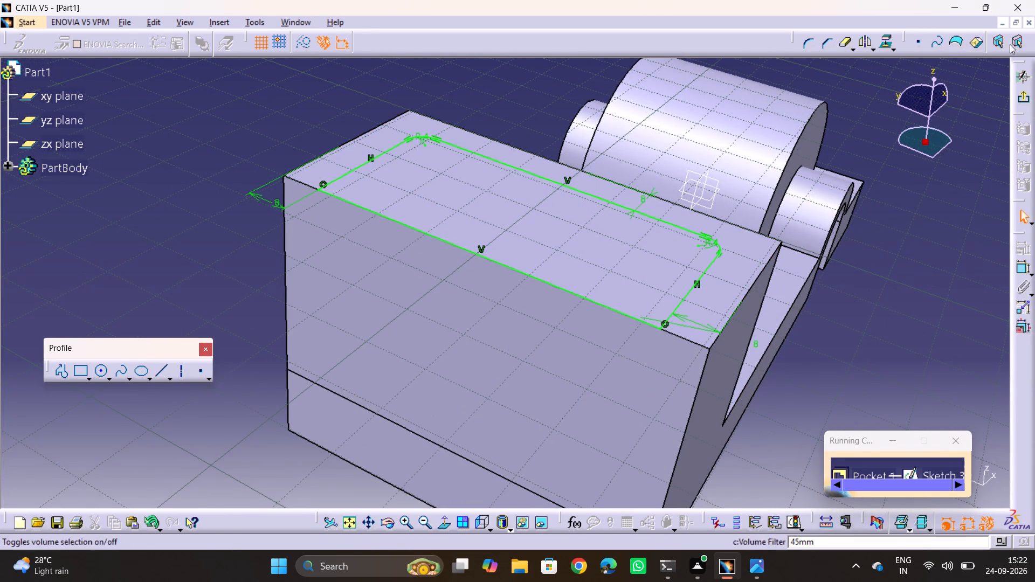
{"action": "left_click", "coordinate": [1029, 99]}
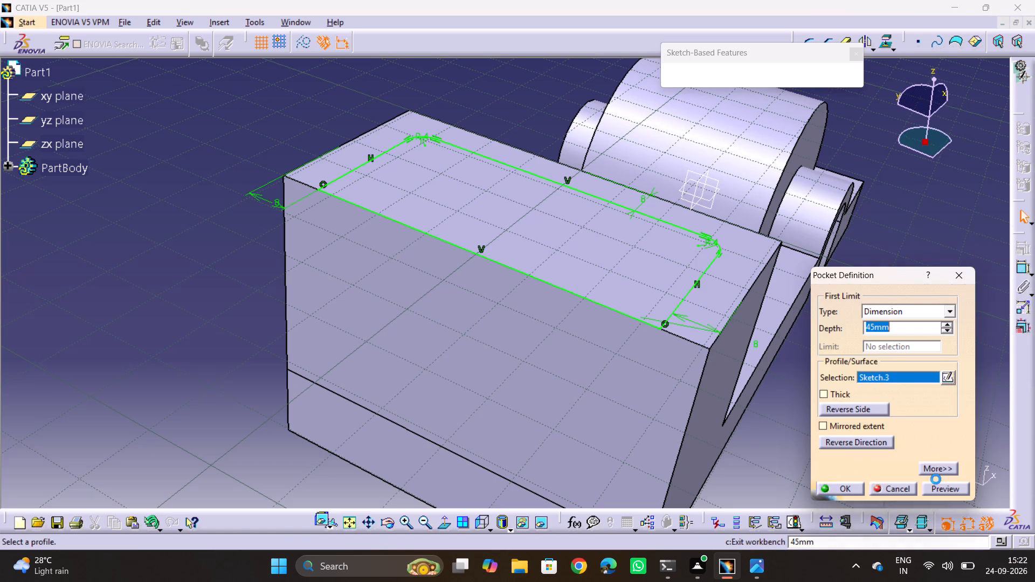
{"action": "left_click", "coordinate": [848, 486]}
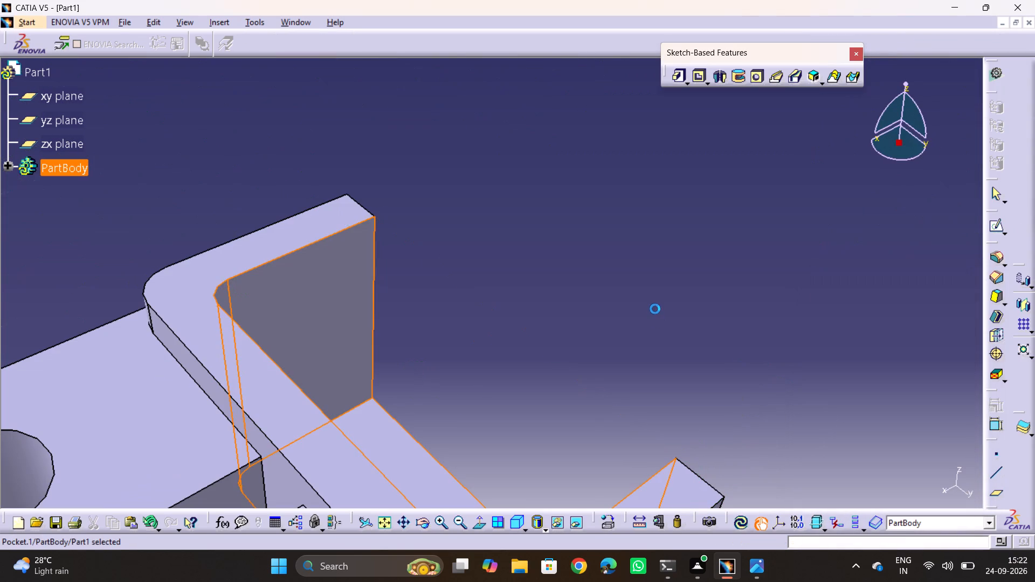
Create a sketch on the top face of the U-shaped end wall and project the face's outline into it.
{"action": "left_click", "coordinate": [655, 306]}
{"action": "middle_click_drag", "start_coordinate": [629, 309], "coordinate": [624, 303], "text": "ctrl"}
{"action": "middle_click_drag", "start_coordinate": [605, 292], "coordinate": [655, 189]}
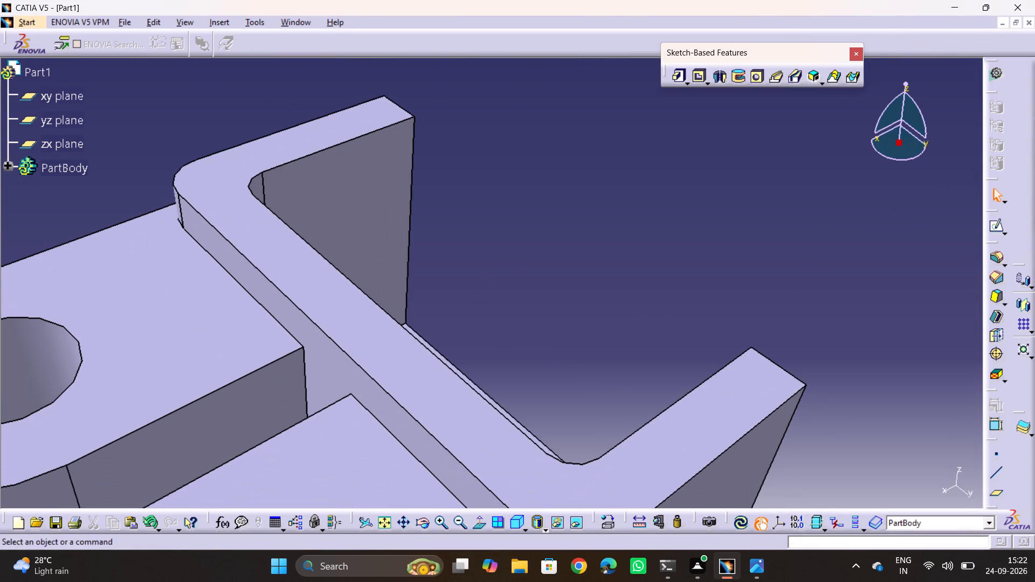
{"action": "middle_click_drag", "start_coordinate": [658, 194], "coordinate": [664, 246], "text": "shift"}
{"action": "middle_click_drag", "start_coordinate": [592, 272], "coordinate": [594, 288], "text": "ctrl"}
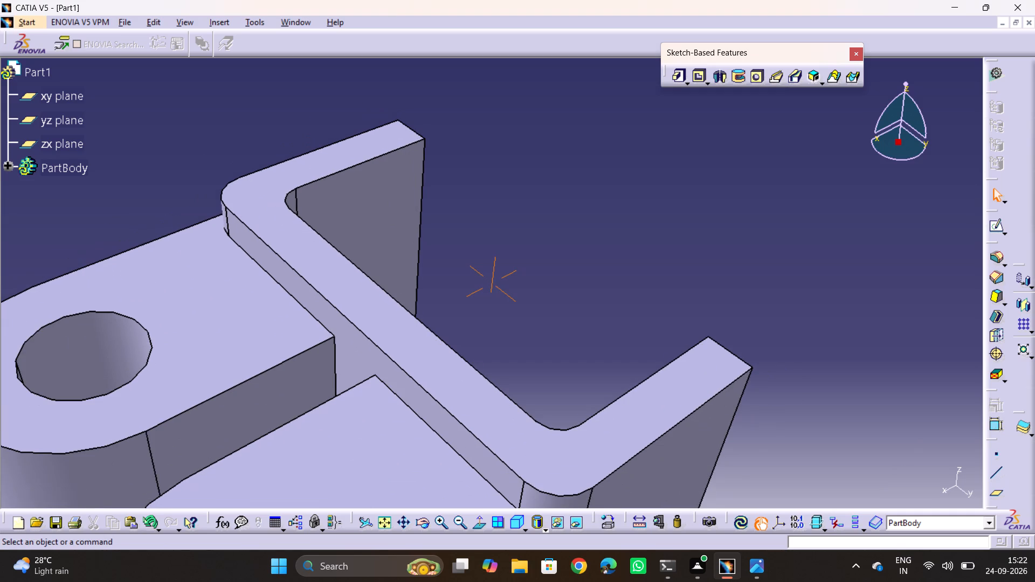
{"action": "left_click", "coordinate": [648, 412]}
{"action": "left_click", "coordinate": [993, 231]}
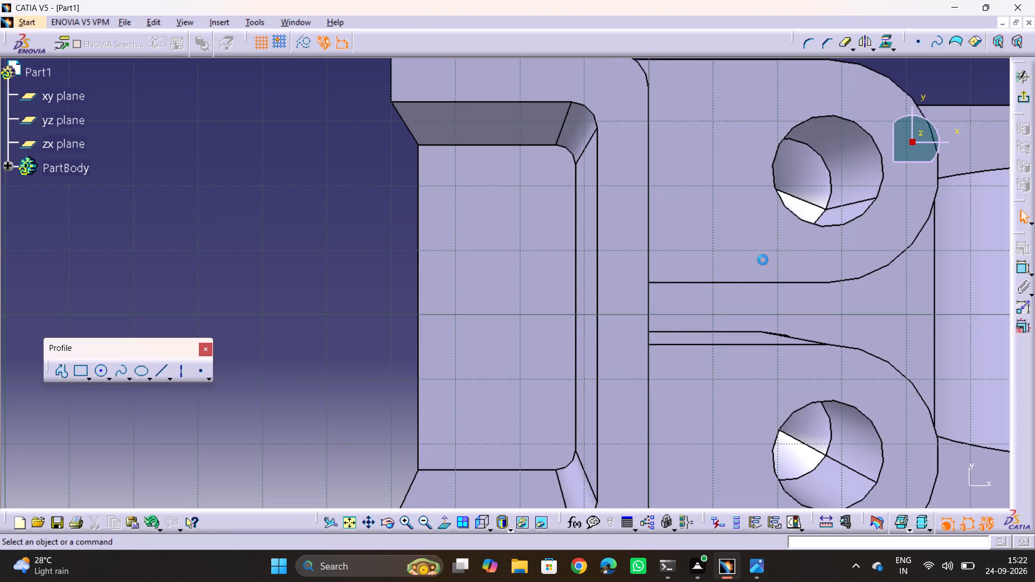
{"action": "middle_click_drag", "start_coordinate": [721, 335], "coordinate": [754, 134]}
{"action": "middle_click_drag", "start_coordinate": [608, 343], "coordinate": [624, 347], "text": "ctrl"}
{"action": "middle_click_drag", "start_coordinate": [606, 361], "coordinate": [623, 112], "text": "ctrl"}
{"action": "left_click_drag", "start_coordinate": [606, 361], "coordinate": [623, 112]}
{"action": "left_click", "coordinate": [623, 112]}
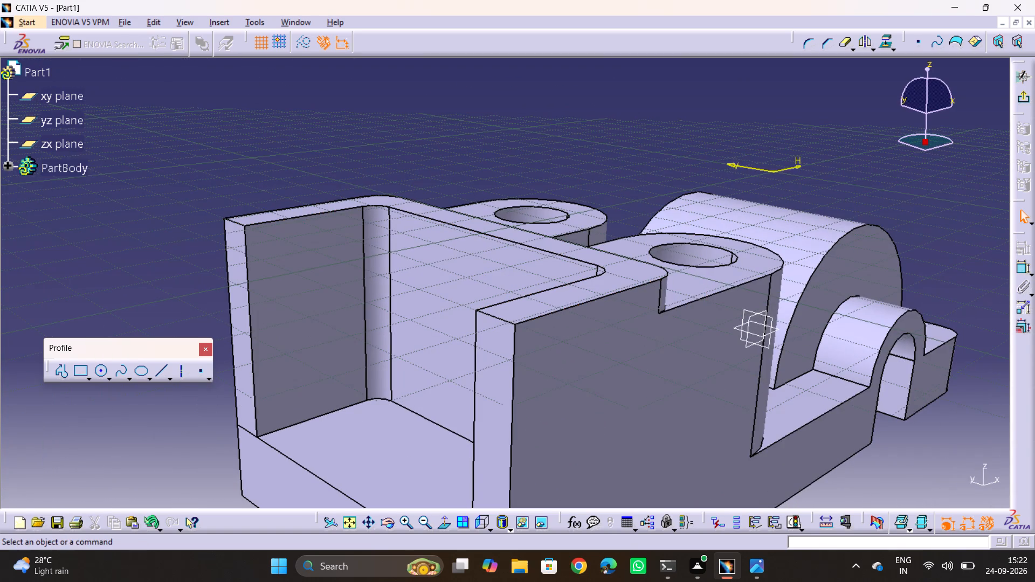
{"action": "left_click", "coordinate": [946, 445]}
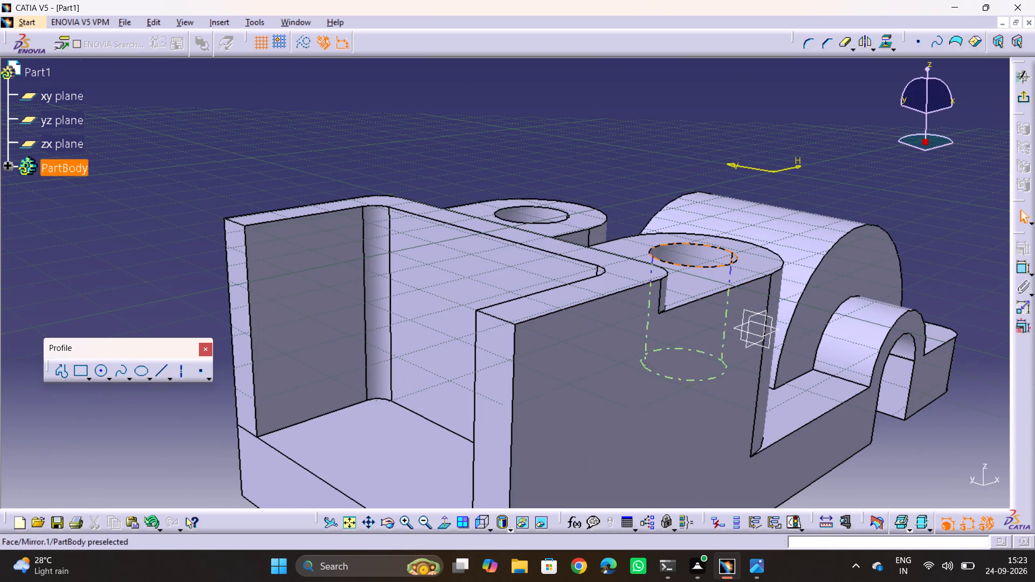
{"action": "middle_click_drag", "start_coordinate": [653, 232], "coordinate": [648, 324]}
{"action": "left_click_drag", "start_coordinate": [653, 232], "coordinate": [648, 324]}
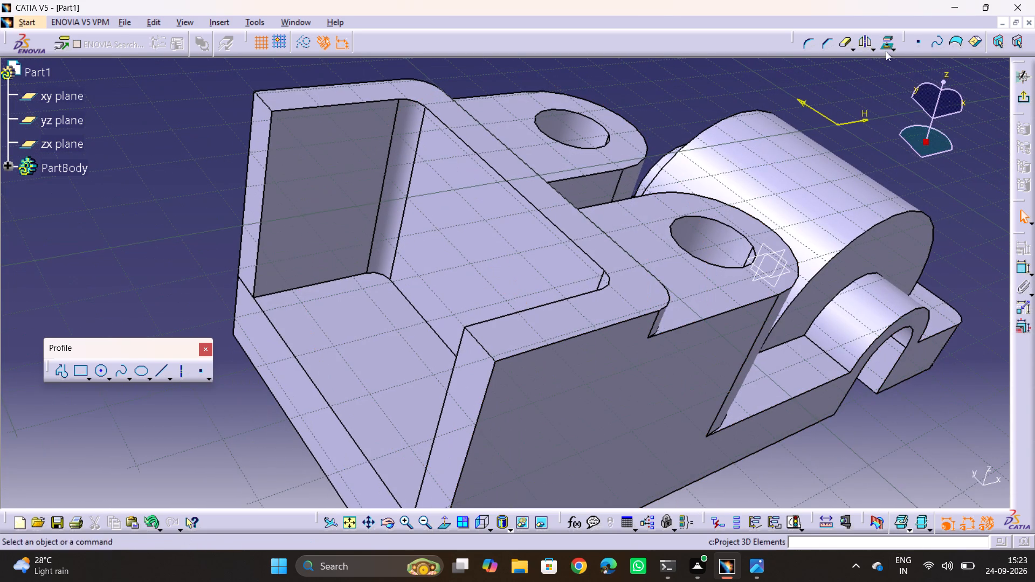
{"action": "double_click", "coordinate": [887, 43]}
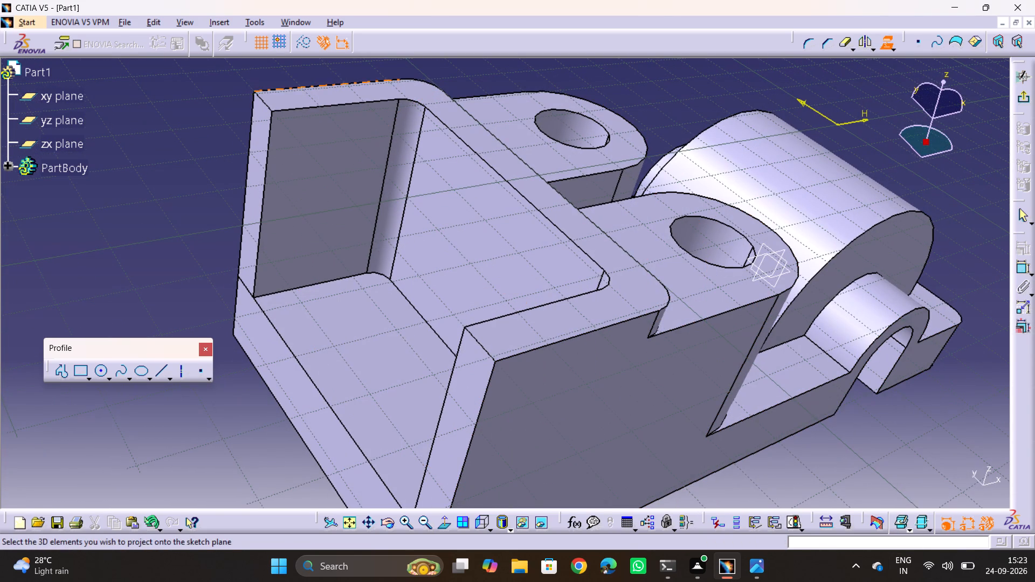
{"action": "left_click", "coordinate": [294, 89]}
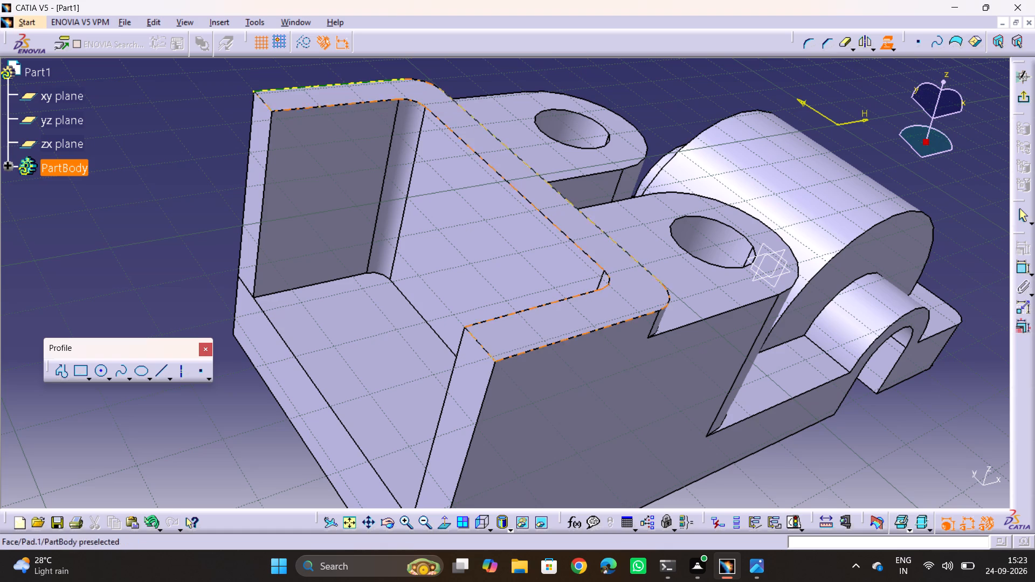
{"action": "left_click", "coordinate": [427, 96]}
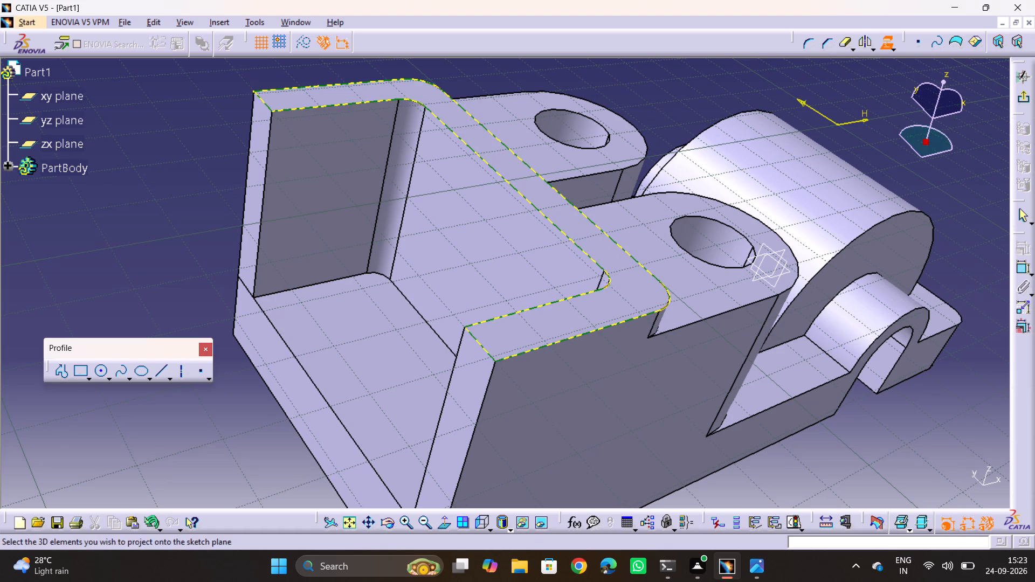
{"action": "left_click", "coordinate": [1023, 103]}
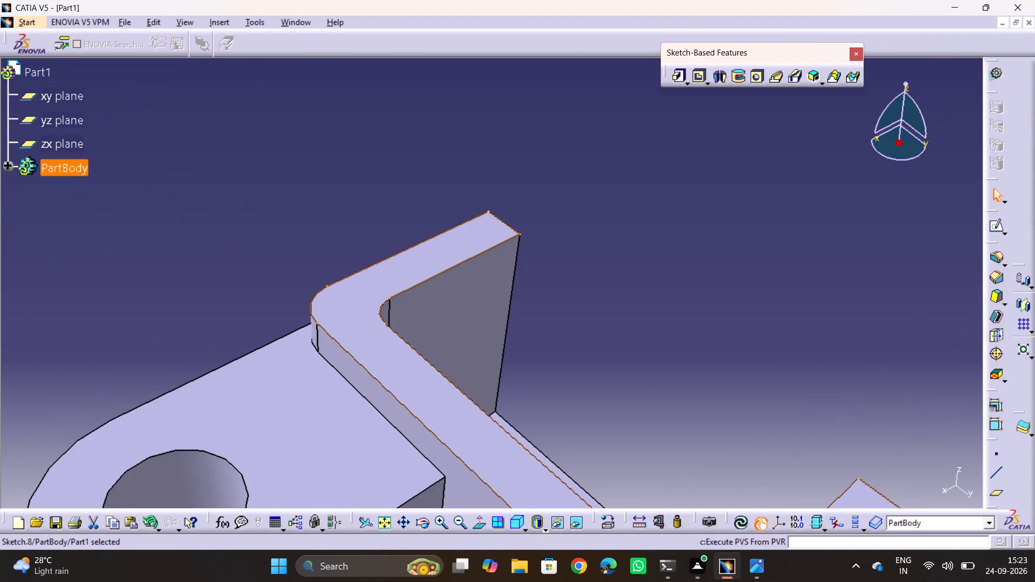
Edit the projected sketch down to the wall's outer outline and close its open end with a straight line.
{"action": "double_click", "coordinate": [481, 254]}
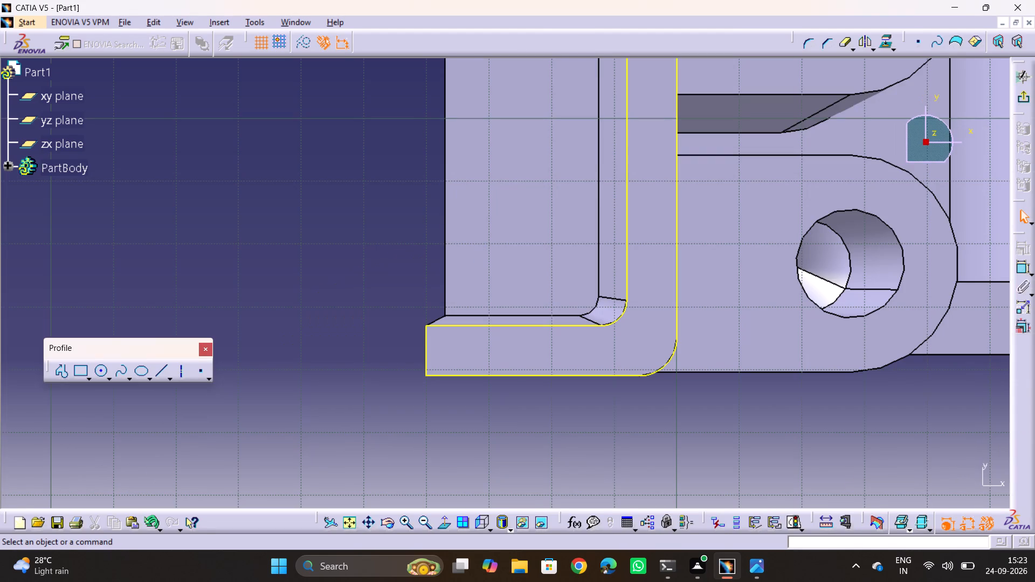
{"action": "middle_click_drag", "start_coordinate": [441, 146], "coordinate": [441, 225], "text": "ctrl"}
{"action": "middle_click_drag", "start_coordinate": [434, 305], "coordinate": [550, 113]}
{"action": "left_click_drag", "start_coordinate": [434, 305], "coordinate": [550, 113]}
{"action": "scroll", "coordinate": [434, 305], "scroll_direction": "down", "scroll_amount": 1}
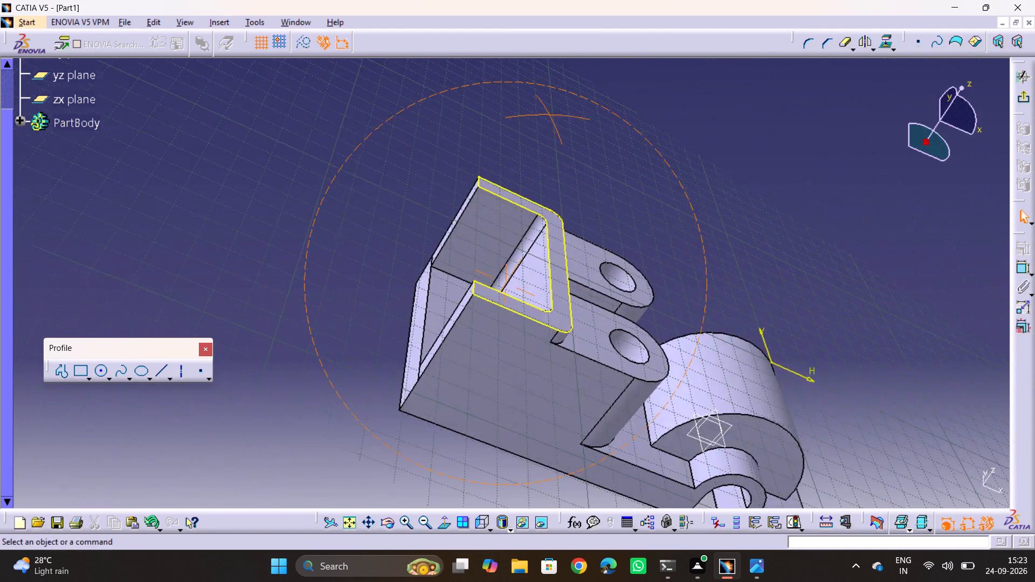
{"action": "left_click_drag", "start_coordinate": [550, 113], "coordinate": [557, 179]}
{"action": "middle_click_drag", "start_coordinate": [550, 113], "coordinate": [550, 182]}
{"action": "middle_click_drag", "start_coordinate": [543, 186], "coordinate": [561, 117], "text": "ctrl"}
{"action": "middle_click_drag", "start_coordinate": [564, 164], "coordinate": [573, 232]}
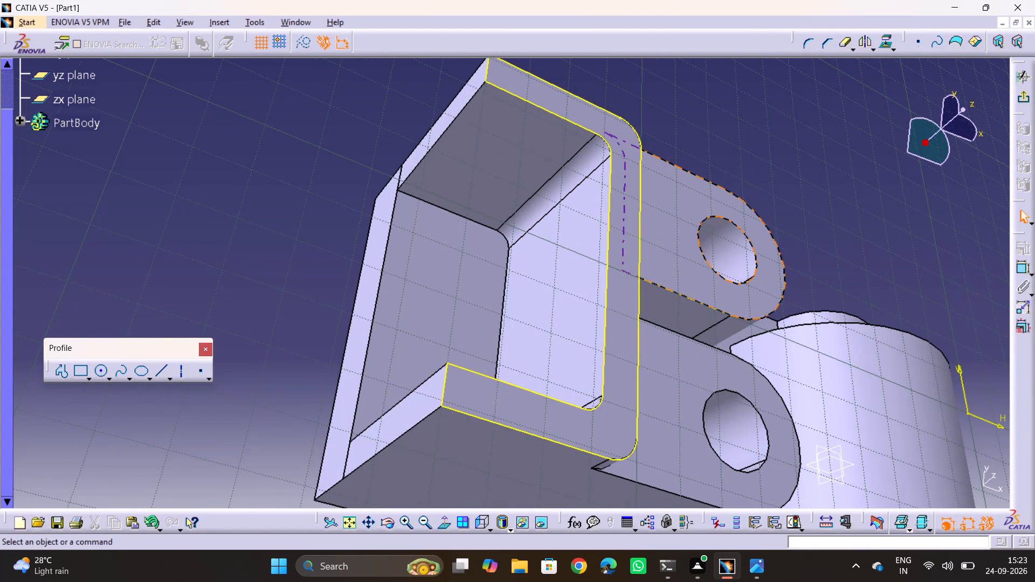
{"action": "left_click", "coordinate": [172, 362]}
{"action": "left_click", "coordinate": [163, 377]}
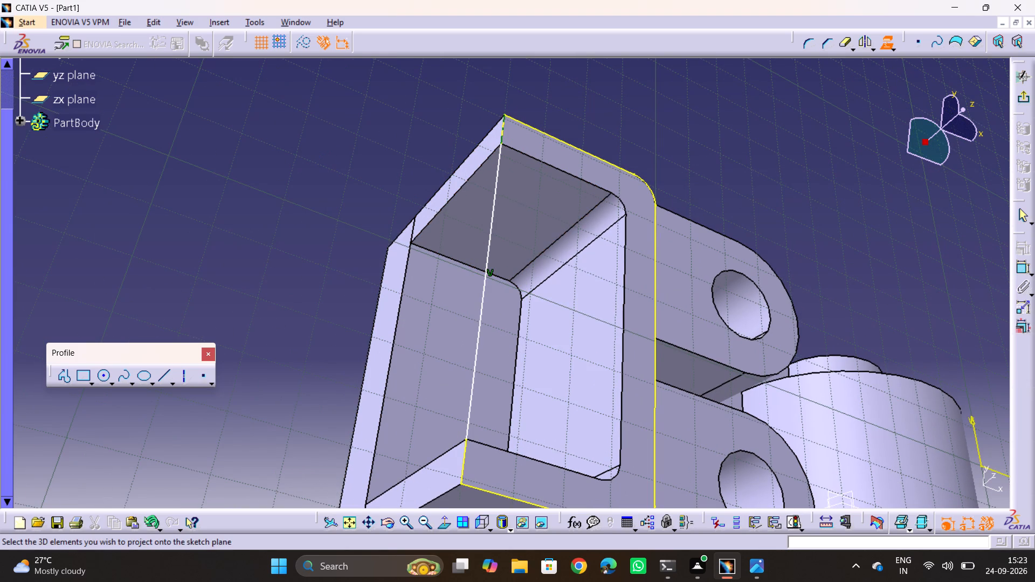
{"action": "key", "text": "Escape"}
{"action": "key", "text": "Escape"}
{"action": "key", "text": "Escape"}
{"action": "key", "text": "Escape"}
{"action": "left_click", "coordinate": [698, 128]}
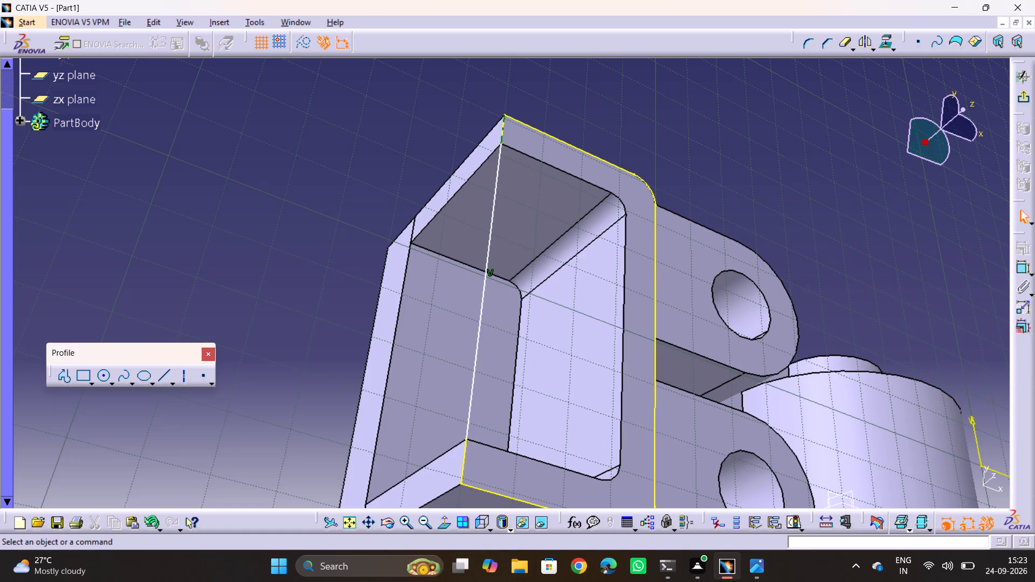
{"action": "left_click", "coordinate": [1025, 105]}
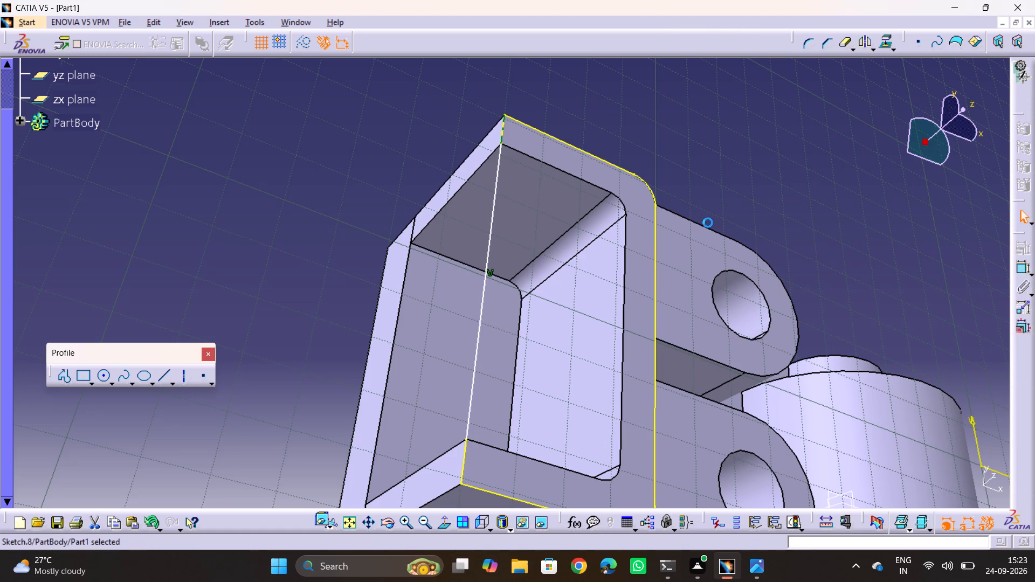
Inspect where the closing line meets the end wall's open corners and reopen its sketch on the wall's top face.
{"action": "left_click", "coordinate": [658, 205]}
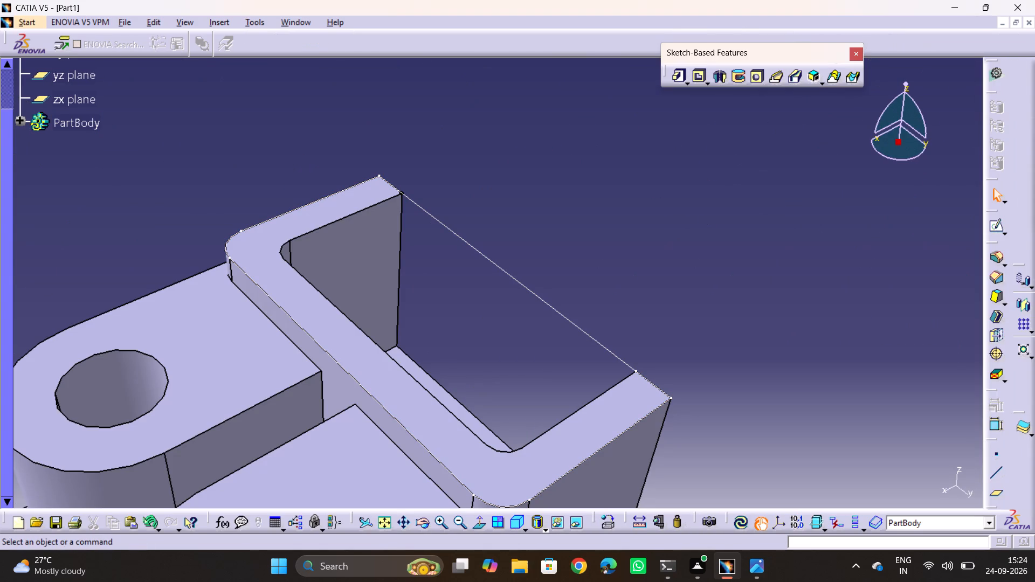
{"action": "middle_click_drag", "start_coordinate": [624, 339], "coordinate": [640, 281]}
{"action": "middle_click_drag", "start_coordinate": [693, 304], "coordinate": [721, 209], "text": "ctrl"}
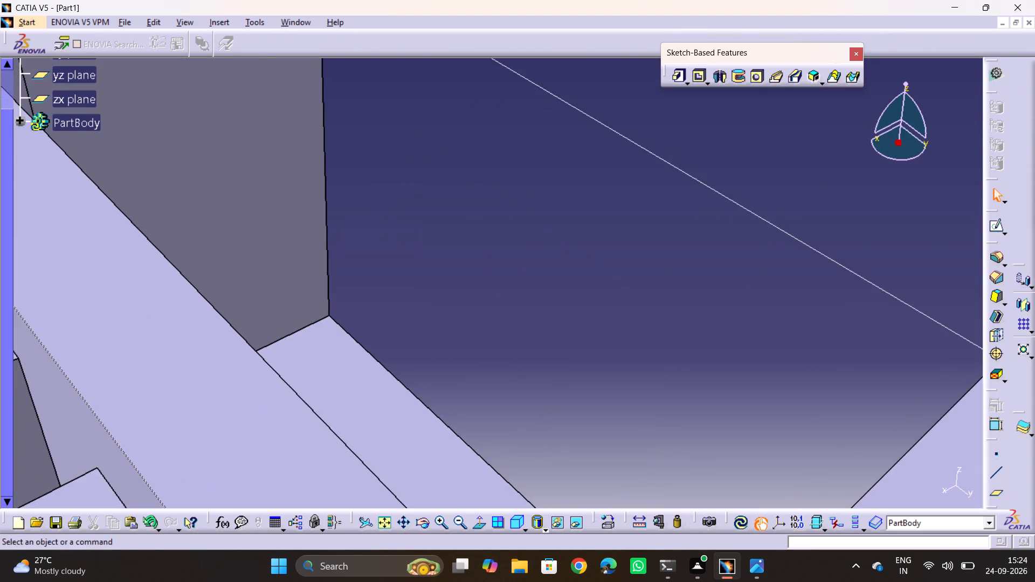
{"action": "middle_click_drag", "start_coordinate": [561, 202], "coordinate": [622, 501]}
{"action": "middle_click_drag", "start_coordinate": [168, 117], "coordinate": [261, 29], "text": "ctrl"}
{"action": "middle_click_drag", "start_coordinate": [264, 113], "coordinate": [366, 358]}
{"action": "middle_click_drag", "start_coordinate": [282, 208], "coordinate": [342, 139], "text": "ctrl"}
{"action": "left_click", "coordinate": [352, 220]}
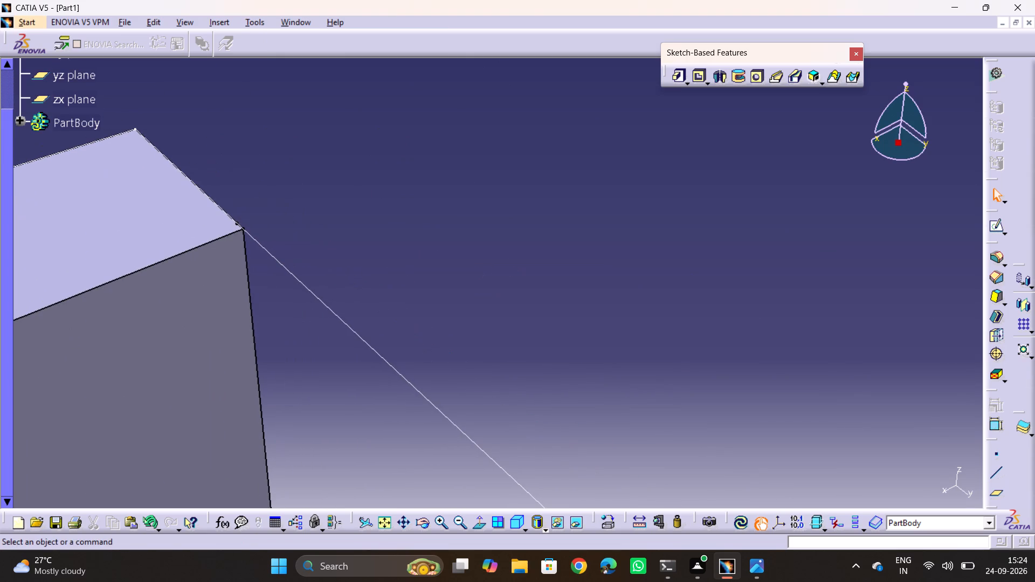
{"action": "double_click", "coordinate": [284, 265]}
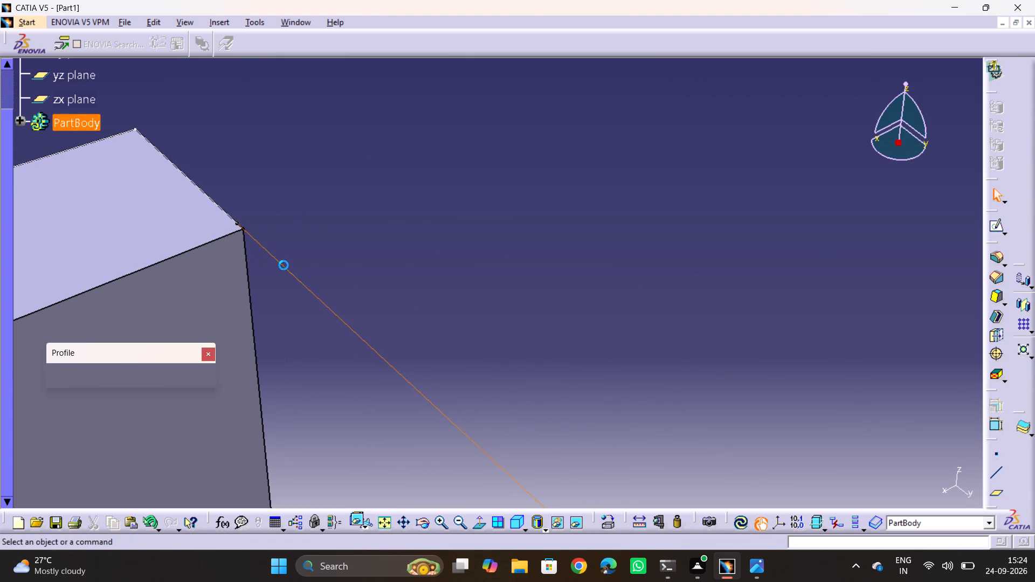
Pull the closing line off the outline, then make its lower endpoint coincident with the adjacent endpoint of the projected outline.
{"action": "middle_click_drag", "start_coordinate": [379, 307], "coordinate": [394, 433], "text": "ctrl"}
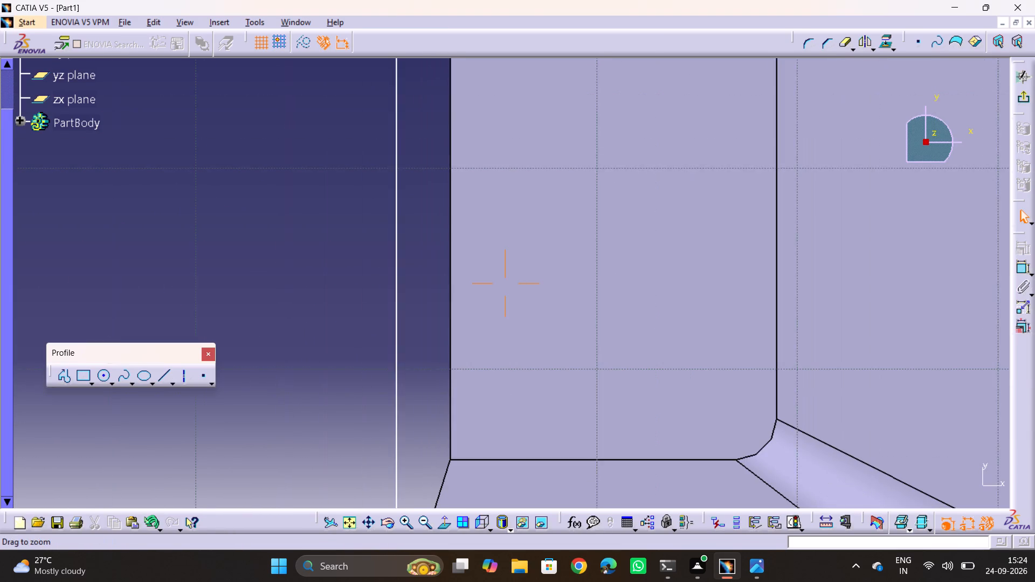
{"action": "middle_click_drag", "start_coordinate": [394, 433], "coordinate": [395, 434], "text": "ctrl"}
{"action": "middle_click_drag", "start_coordinate": [437, 337], "coordinate": [447, 78]}
{"action": "middle_click_drag", "start_coordinate": [410, 342], "coordinate": [415, 331]}
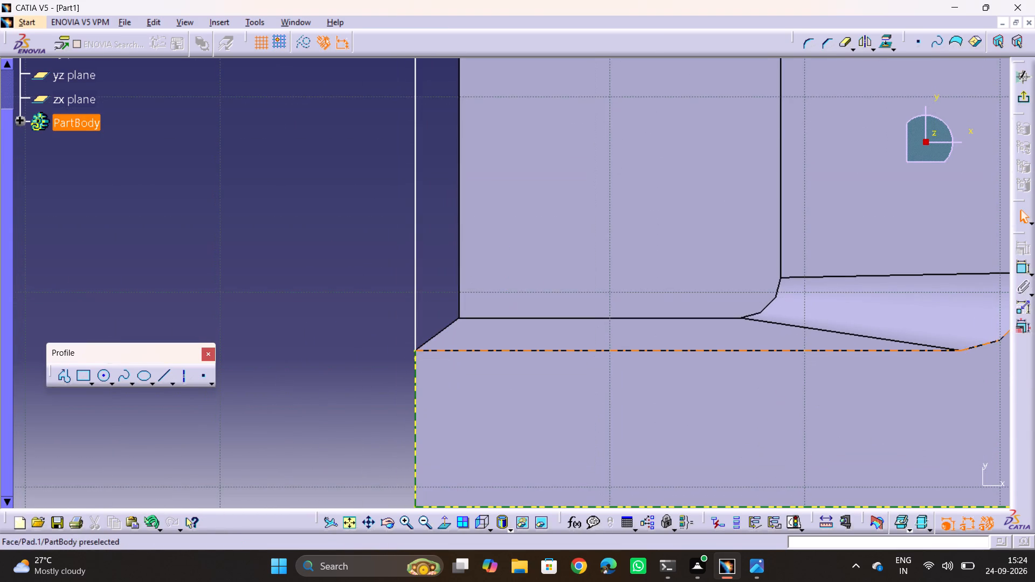
{"action": "middle_click_drag", "start_coordinate": [432, 363], "coordinate": [477, 217], "text": "ctrl"}
{"action": "middle_click_drag", "start_coordinate": [325, 379], "coordinate": [604, 124]}
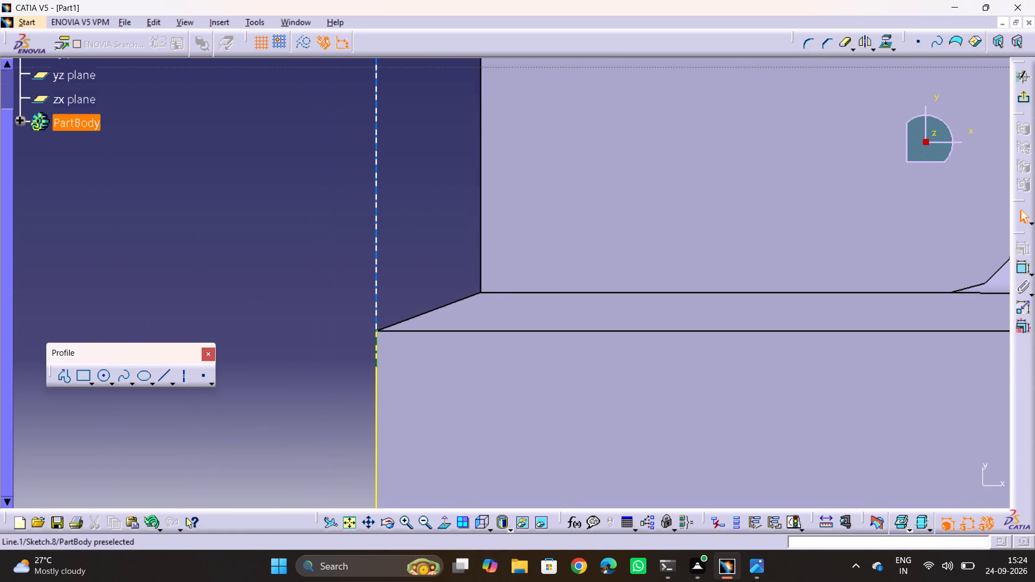
{"action": "left_click", "coordinate": [376, 301]}
{"action": "left_click", "coordinate": [308, 338]}
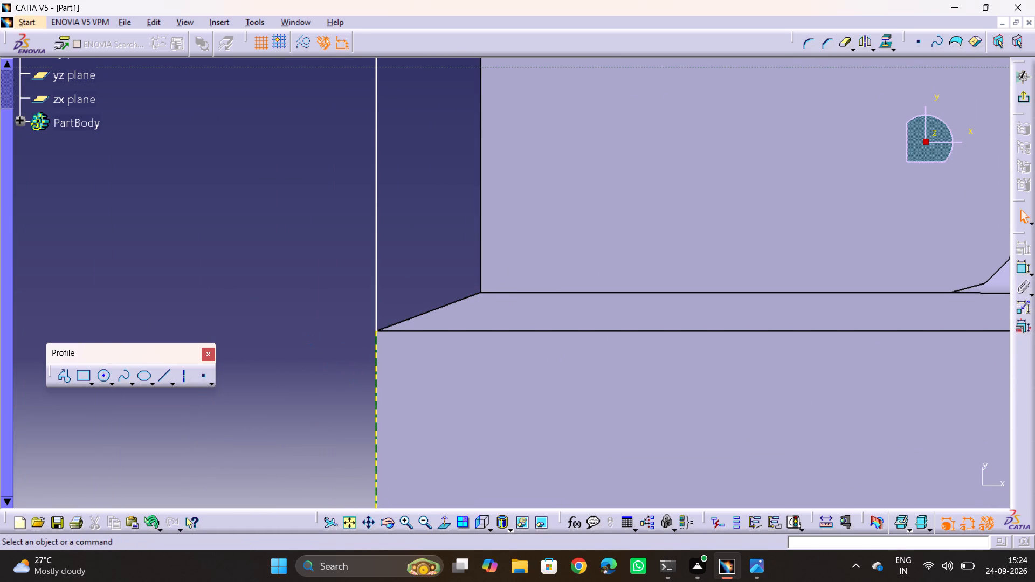
{"action": "left_click_drag", "start_coordinate": [379, 312], "coordinate": [354, 282]}
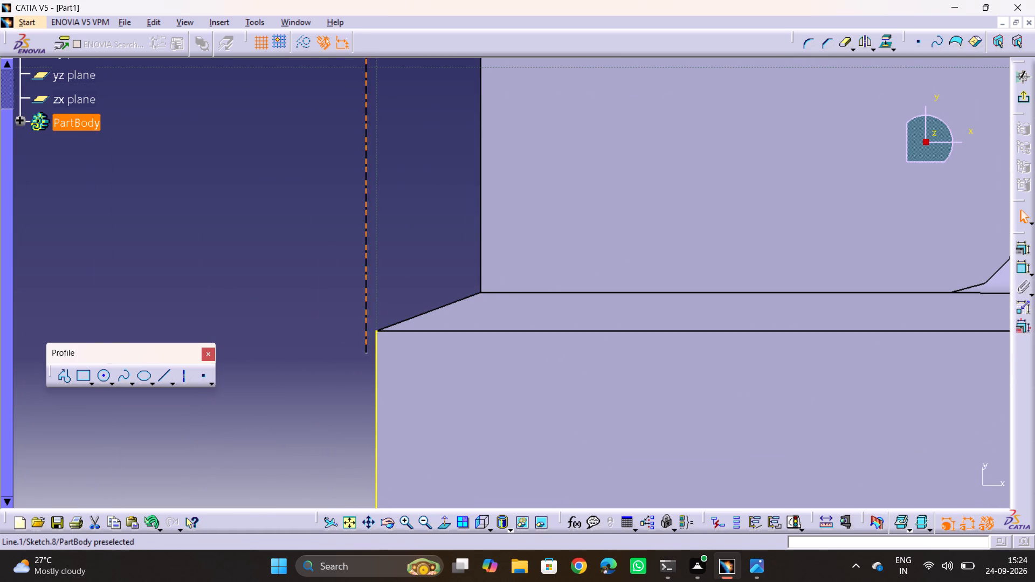
{"action": "left_click_drag", "start_coordinate": [354, 282], "coordinate": [321, 237]}
{"action": "left_click", "coordinate": [325, 349]}
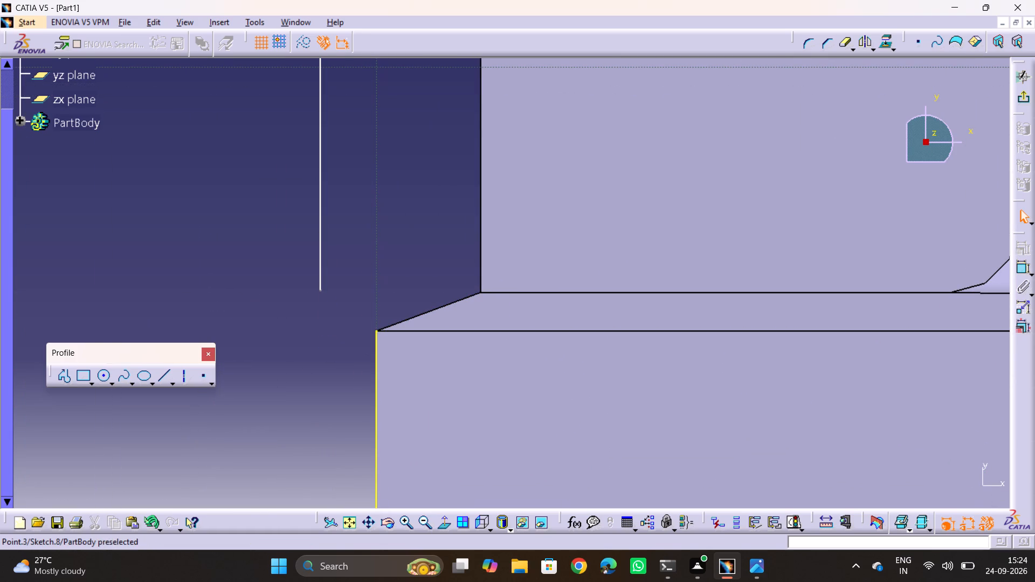
{"action": "left_click", "coordinate": [320, 292]}
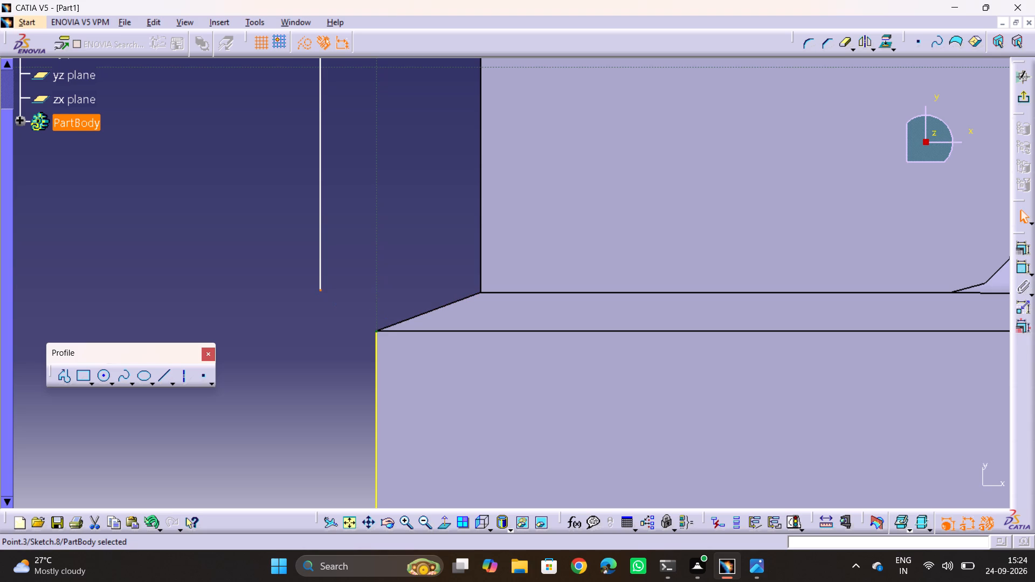
{"action": "left_click", "coordinate": [378, 332], "text": "ctrl"}
{"action": "left_click", "coordinate": [1019, 251]}
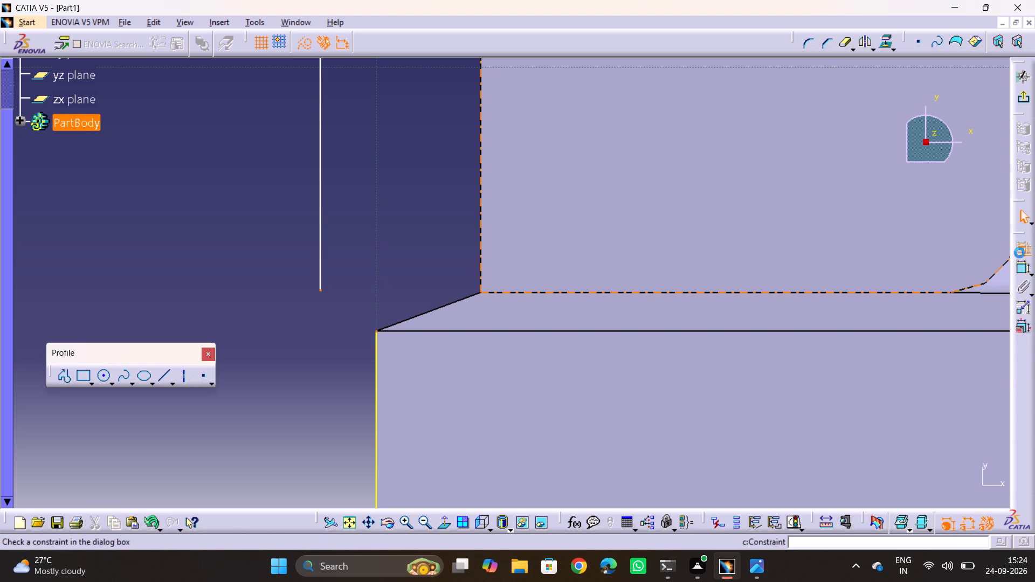
{"action": "left_click", "coordinate": [273, 140]}
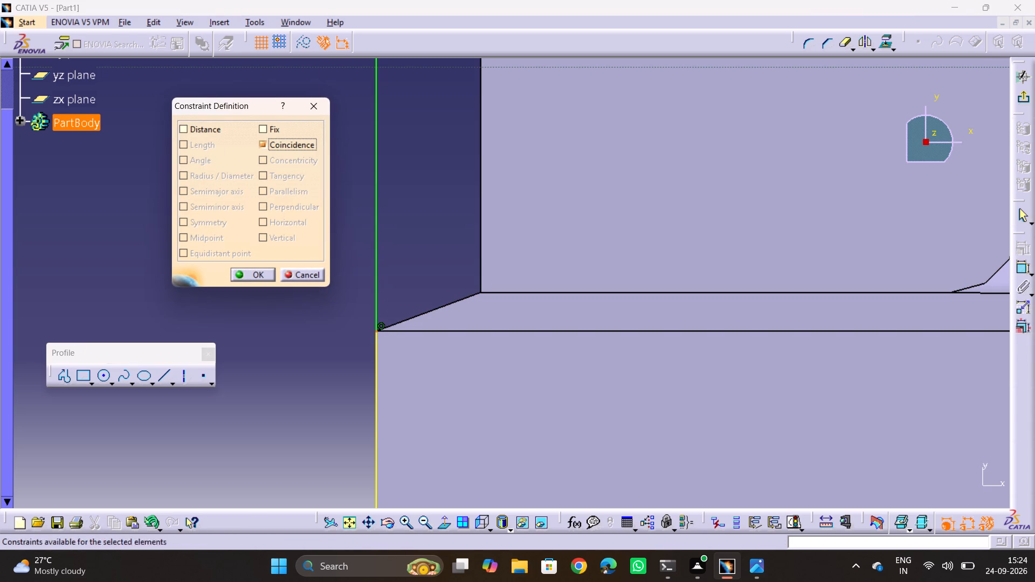
{"action": "left_click", "coordinate": [260, 278]}
Make the closing line's upper endpoint coincident with the projected outline's other open end and exit the sketch.
{"action": "middle_click_drag", "start_coordinate": [500, 234], "coordinate": [522, 356], "text": "ctrl"}
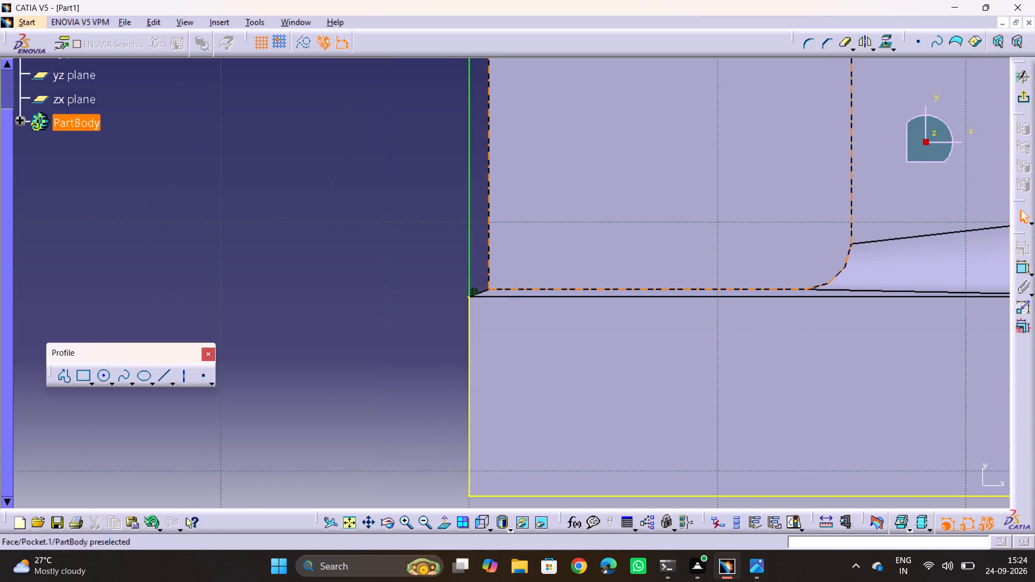
{"action": "middle_click_drag", "start_coordinate": [526, 288], "coordinate": [513, 443]}
{"action": "middle_click_drag", "start_coordinate": [505, 154], "coordinate": [520, 516]}
{"action": "middle_click_drag", "start_coordinate": [498, 127], "coordinate": [496, 486]}
{"action": "middle_click_drag", "start_coordinate": [477, 118], "coordinate": [486, 299]}
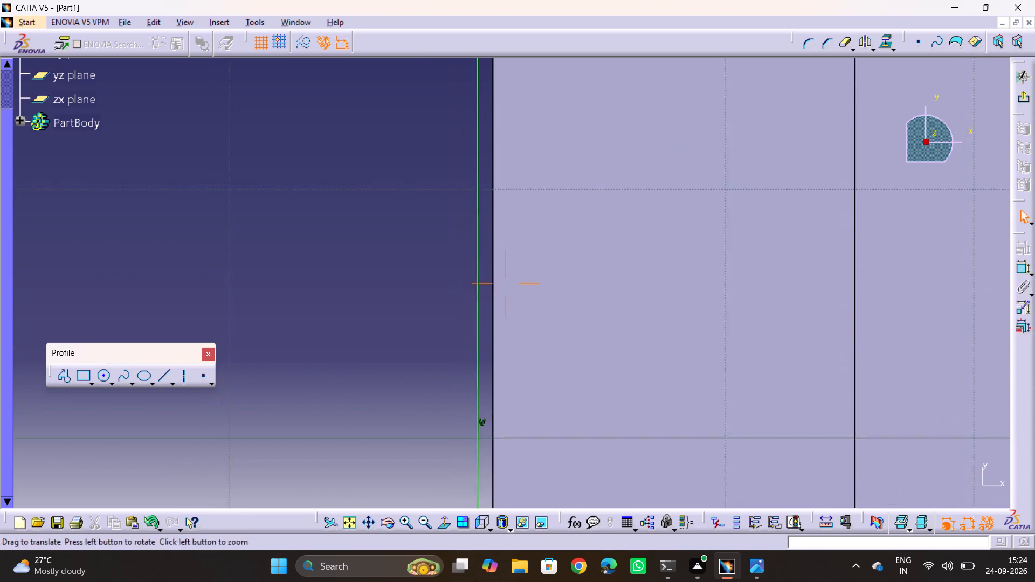
{"action": "middle_click_drag", "start_coordinate": [486, 299], "coordinate": [491, 436]}
{"action": "middle_click_drag", "start_coordinate": [514, 109], "coordinate": [521, 434]}
{"action": "middle_click_drag", "start_coordinate": [490, 145], "coordinate": [492, 144], "text": "ctrl"}
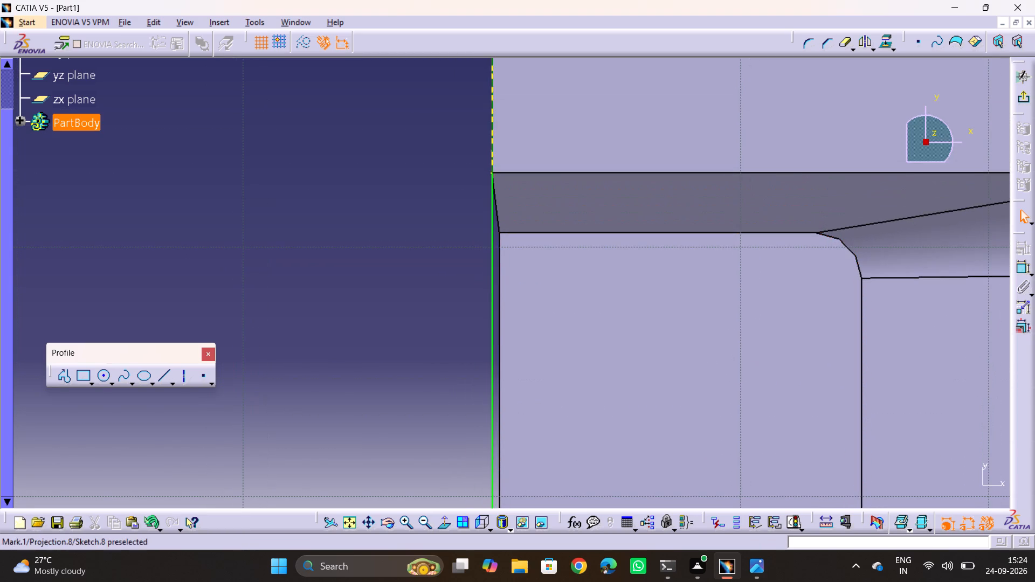
{"action": "middle_click_drag", "start_coordinate": [492, 144], "coordinate": [506, 79], "text": "ctrl"}
{"action": "middle_click_drag", "start_coordinate": [523, 110], "coordinate": [564, 296]}
{"action": "left_click_drag", "start_coordinate": [516, 257], "coordinate": [514, 256]}
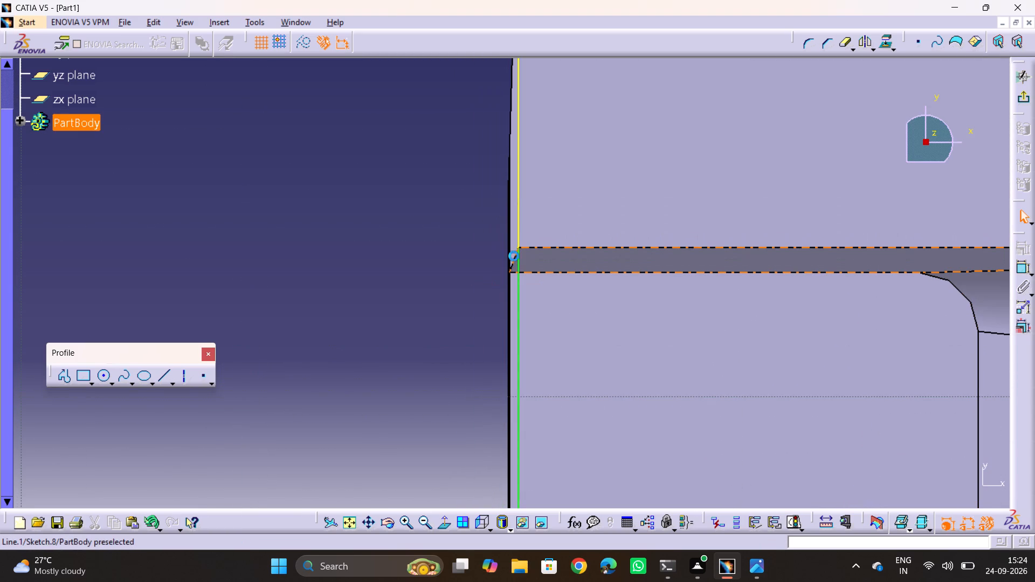
{"action": "left_click_drag", "start_coordinate": [514, 256], "coordinate": [427, 285]}
{"action": "left_click_drag", "start_coordinate": [517, 246], "coordinate": [525, 336]}
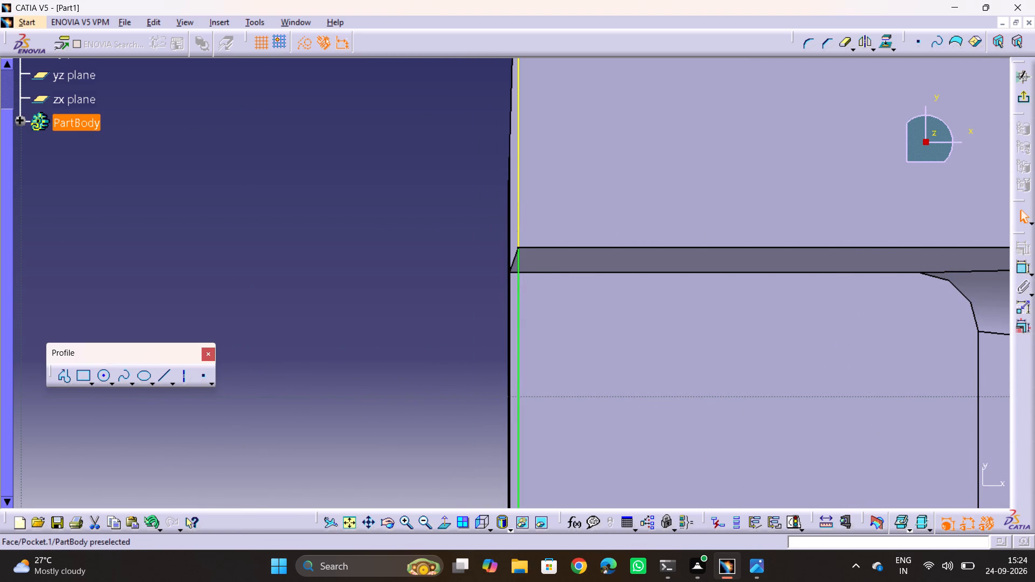
{"action": "left_click_drag", "start_coordinate": [519, 281], "coordinate": [520, 385]}
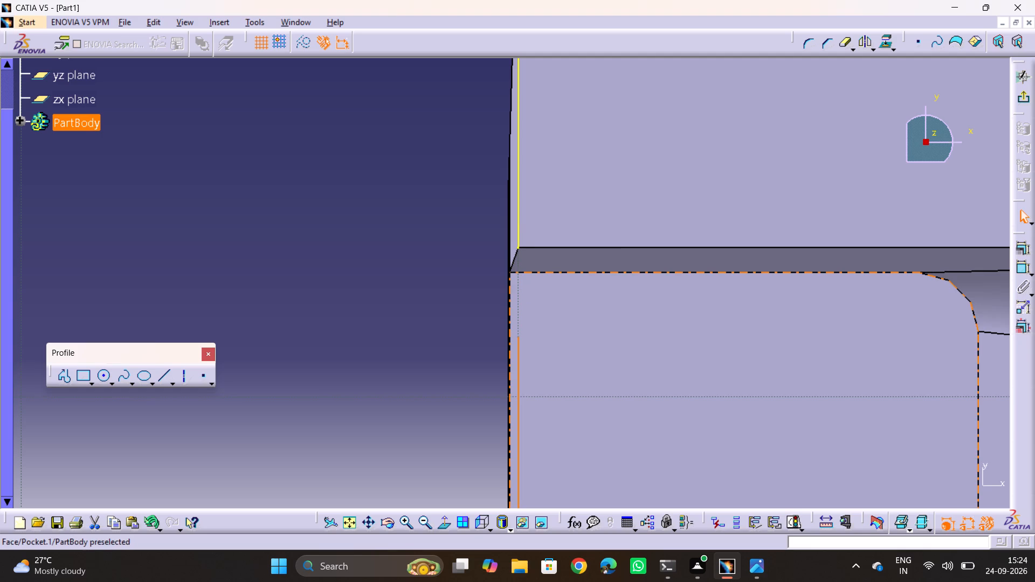
{"action": "left_click", "coordinate": [409, 323]}
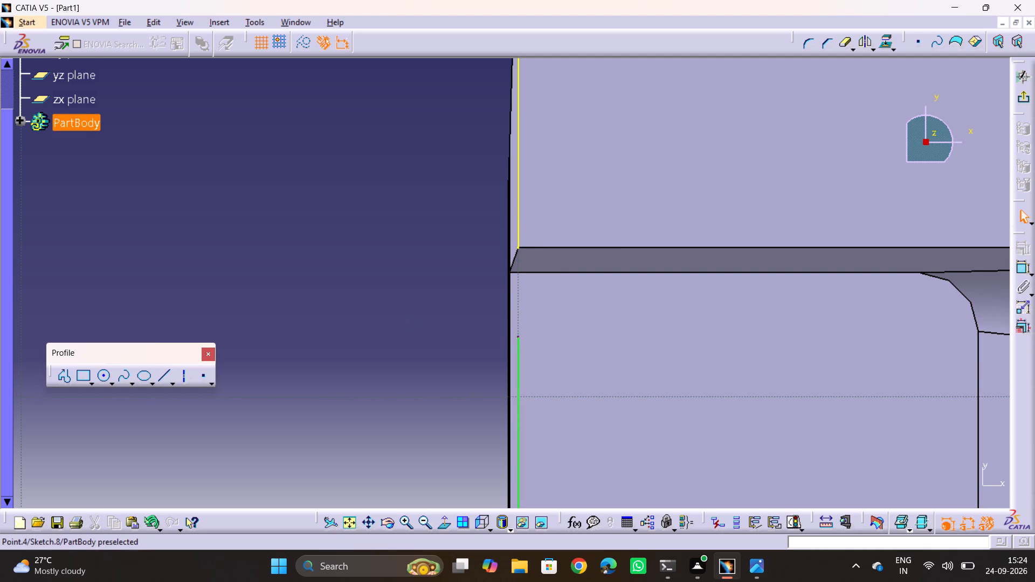
{"action": "left_click", "coordinate": [519, 335]}
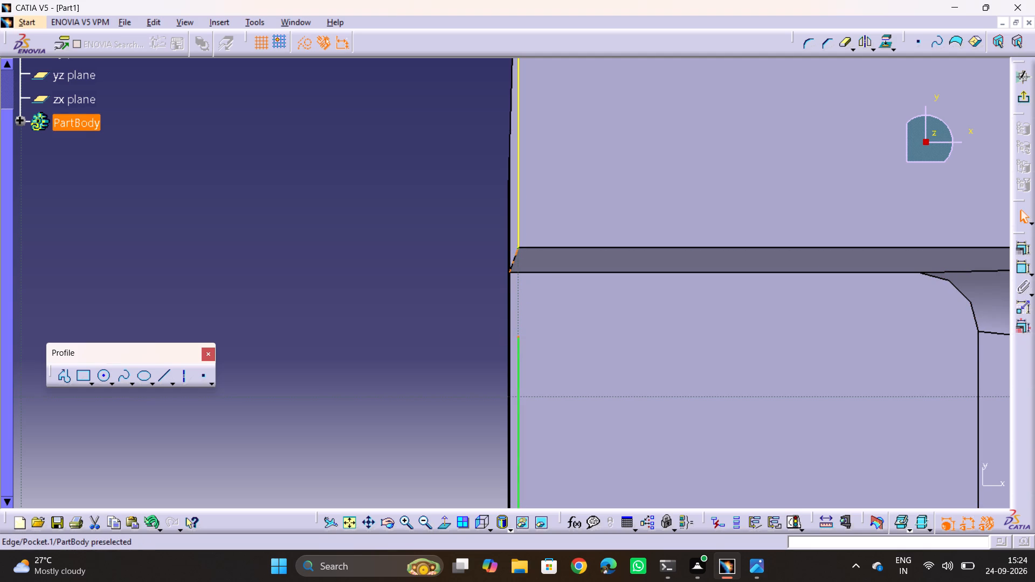
{"action": "left_click", "coordinate": [517, 247], "text": "ctrl"}
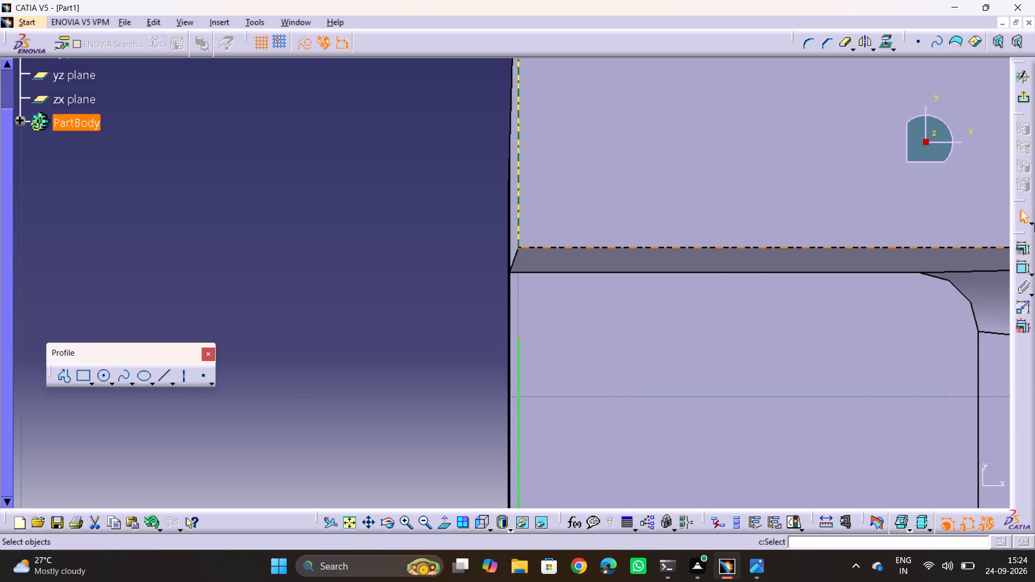
{"action": "left_click", "coordinate": [1024, 254]}
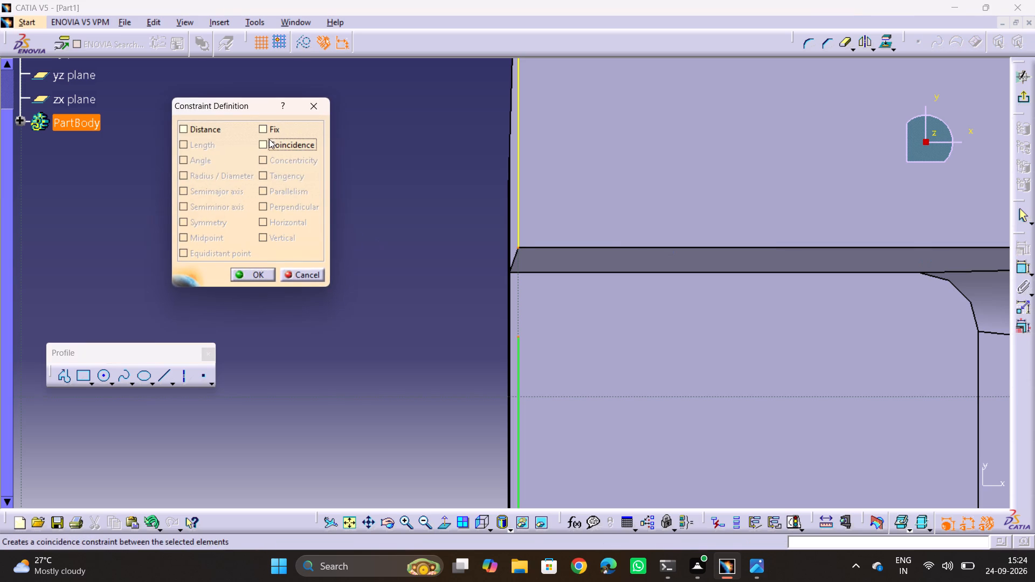
{"action": "left_click", "coordinate": [269, 139]}
{"action": "left_click", "coordinate": [267, 270]}
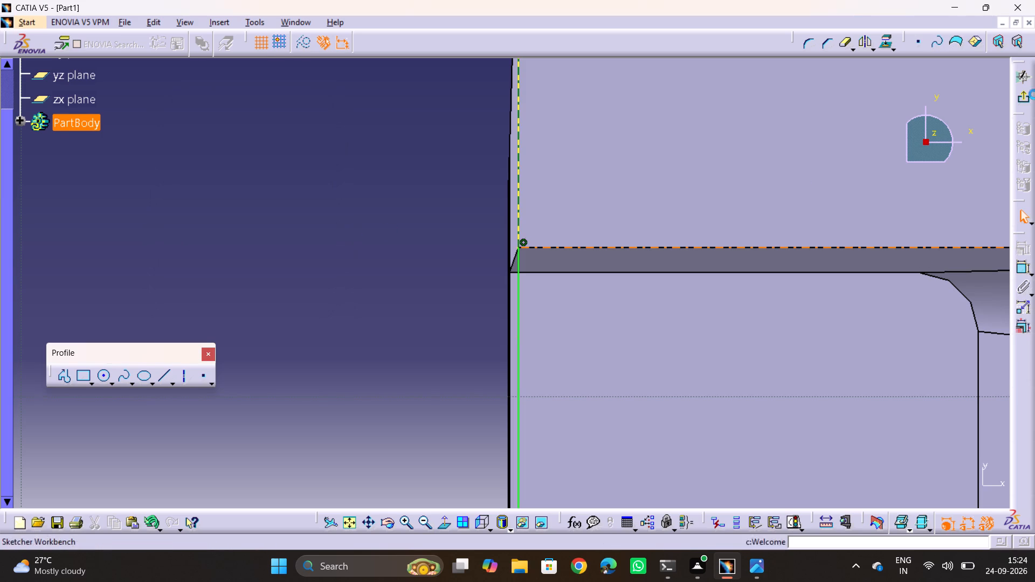
{"action": "left_click", "coordinate": [1031, 99]}
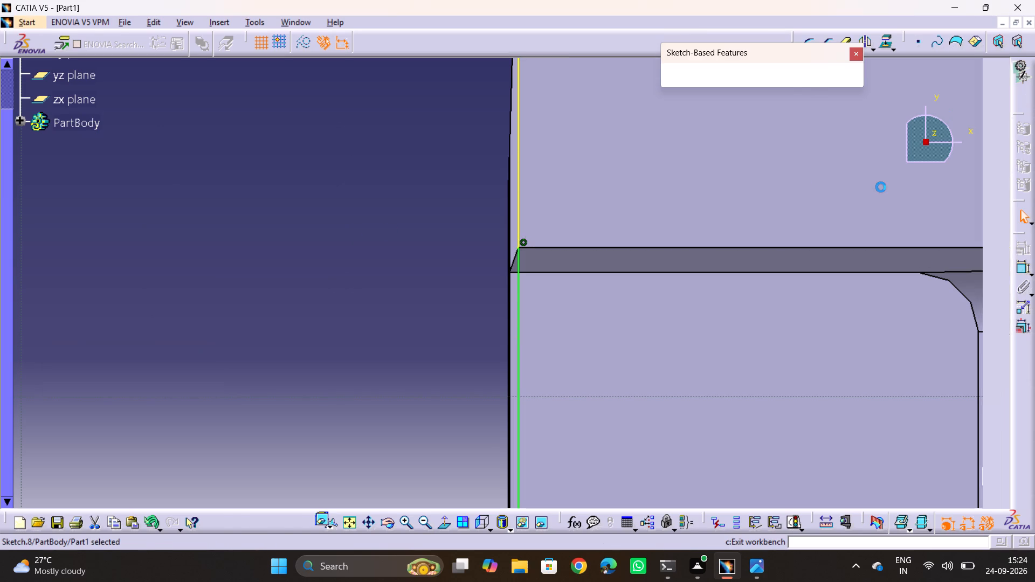
Pad the closed end-wall profile 10 mm with the direction reversed, down into the block, to cover the pocket's top.
{"action": "middle_click_drag", "start_coordinate": [664, 247], "coordinate": [684, 393], "text": "ctrl"}
{"action": "middle_click_drag", "start_coordinate": [615, 329], "coordinate": [707, 338]}
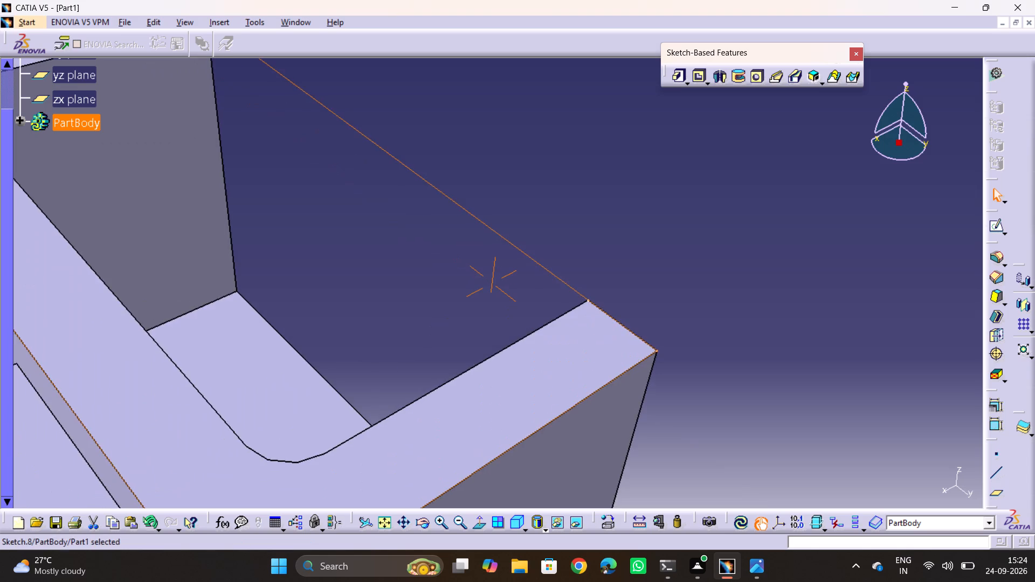
{"action": "middle_click_drag", "start_coordinate": [682, 214], "coordinate": [678, 307], "text": "ctrl"}
{"action": "middle_click_drag", "start_coordinate": [620, 292], "coordinate": [744, 344]}
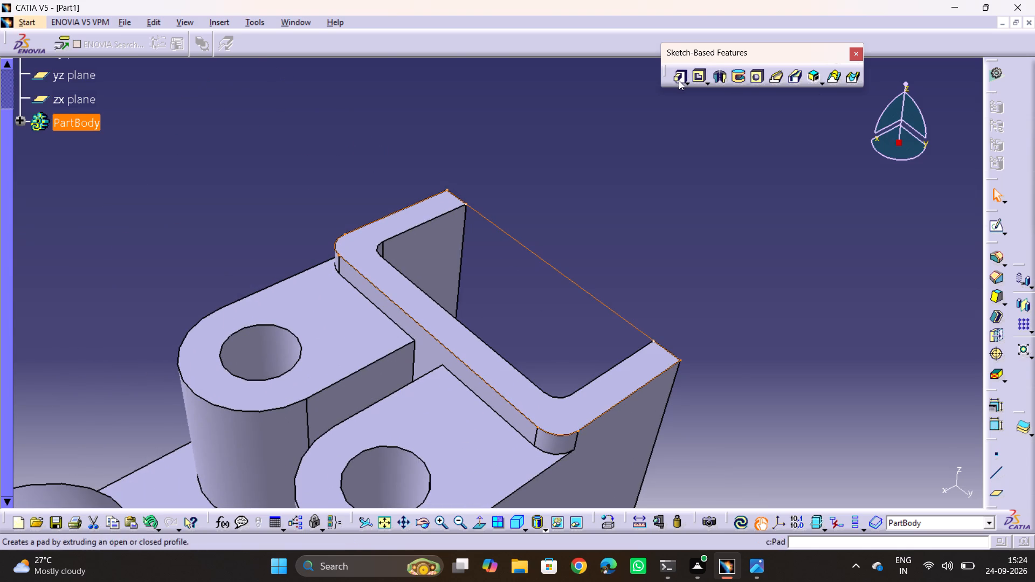
{"action": "left_click", "coordinate": [679, 80]}
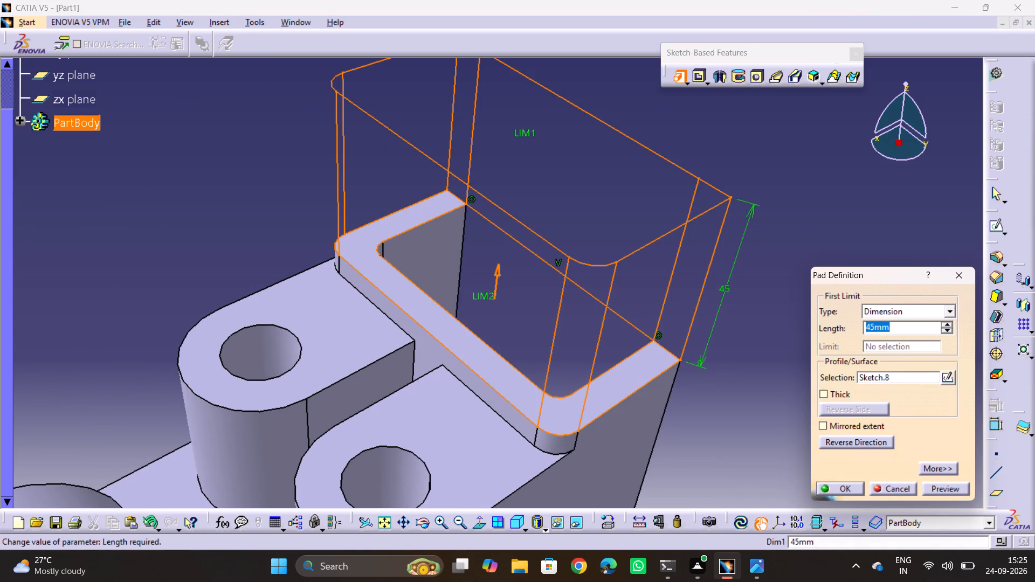
{"action": "type", "text": "10"}
{"action": "left_click", "coordinate": [897, 183]}
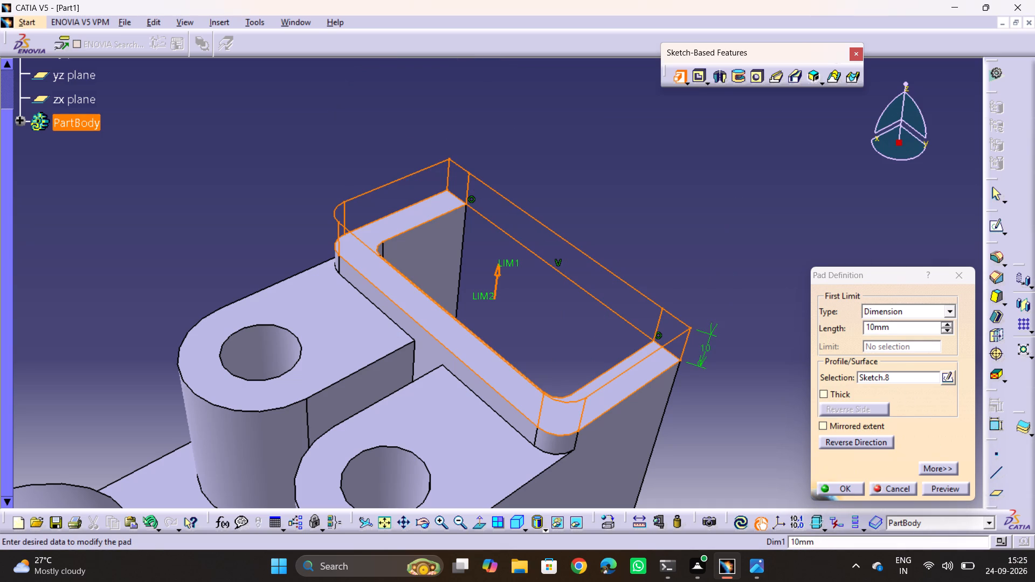
{"action": "left_click", "coordinate": [499, 271]}
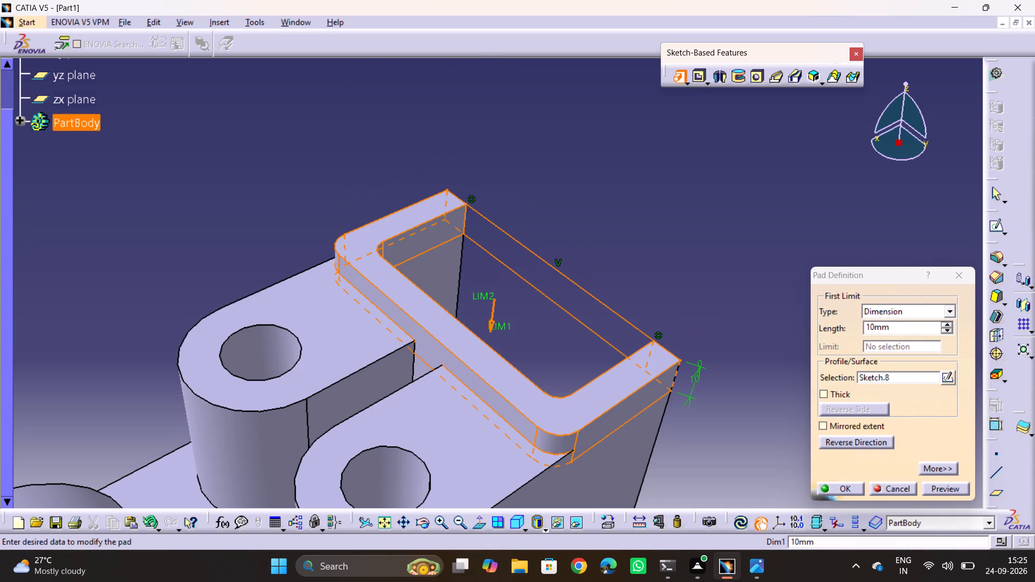
{"action": "left_click", "coordinate": [940, 489]}
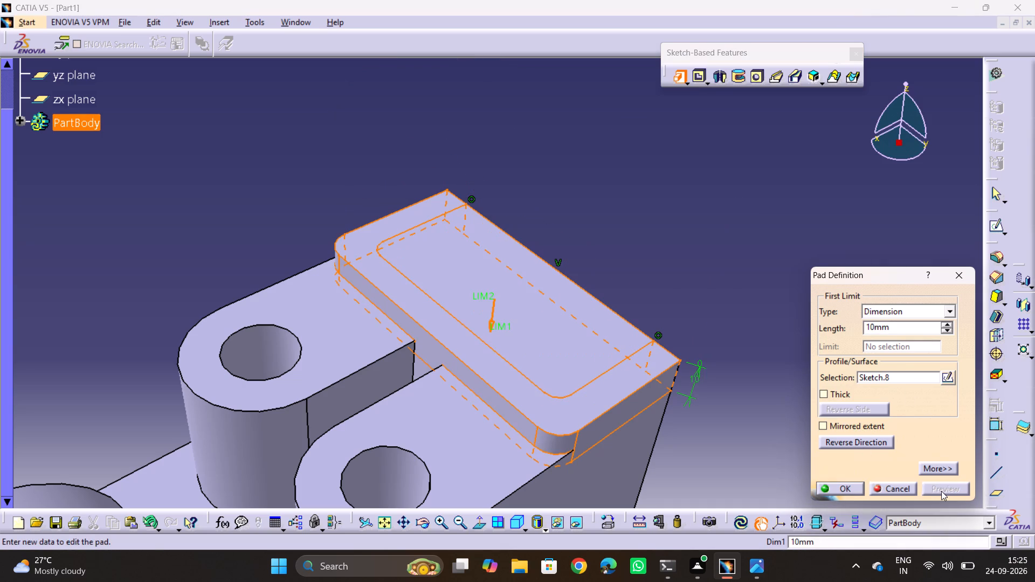
{"action": "left_click", "coordinate": [837, 489]}
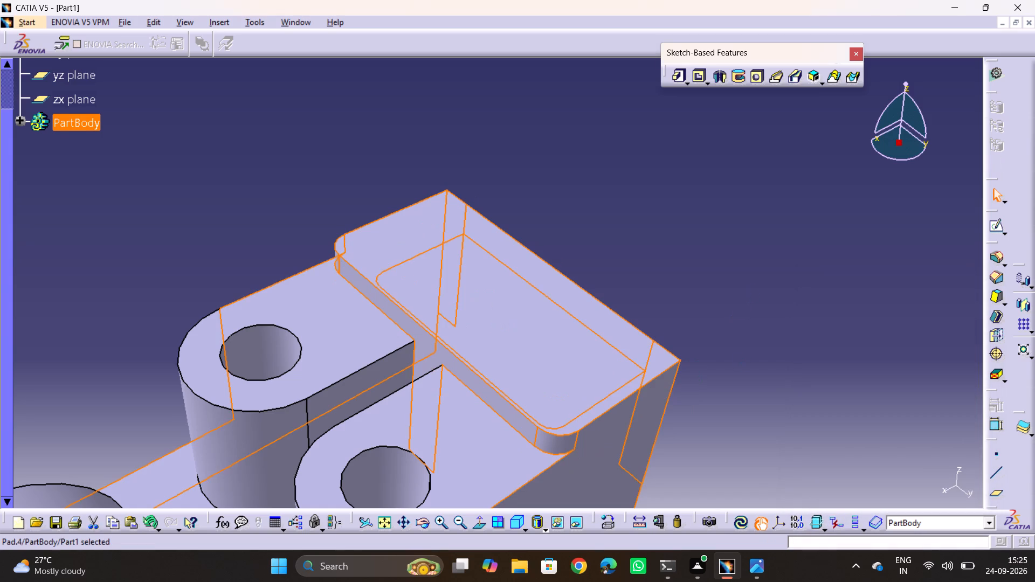
Examine the covered end block from the side and the whole bracket.
{"action": "left_click", "coordinate": [752, 294]}
{"action": "middle_click_drag", "start_coordinate": [647, 418], "coordinate": [525, 282]}
{"action": "left_click_drag", "start_coordinate": [630, 420], "coordinate": [525, 282]}
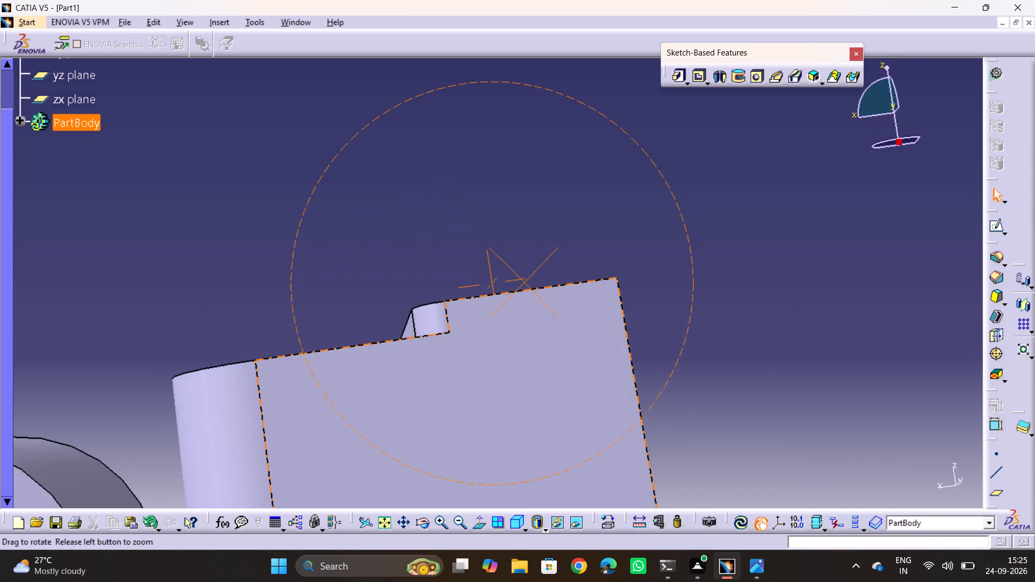
{"action": "left_click_drag", "start_coordinate": [525, 282], "coordinate": [605, 357]}
{"action": "middle_click_drag", "start_coordinate": [525, 282], "coordinate": [605, 357]}
{"action": "left_click", "coordinate": [605, 357]}
{"action": "middle_click_drag", "start_coordinate": [542, 195], "coordinate": [555, 270], "text": "ctrl"}
{"action": "middle_click_drag", "start_coordinate": [501, 341], "coordinate": [599, 377]}
{"action": "left_click_drag", "start_coordinate": [501, 341], "coordinate": [584, 318]}
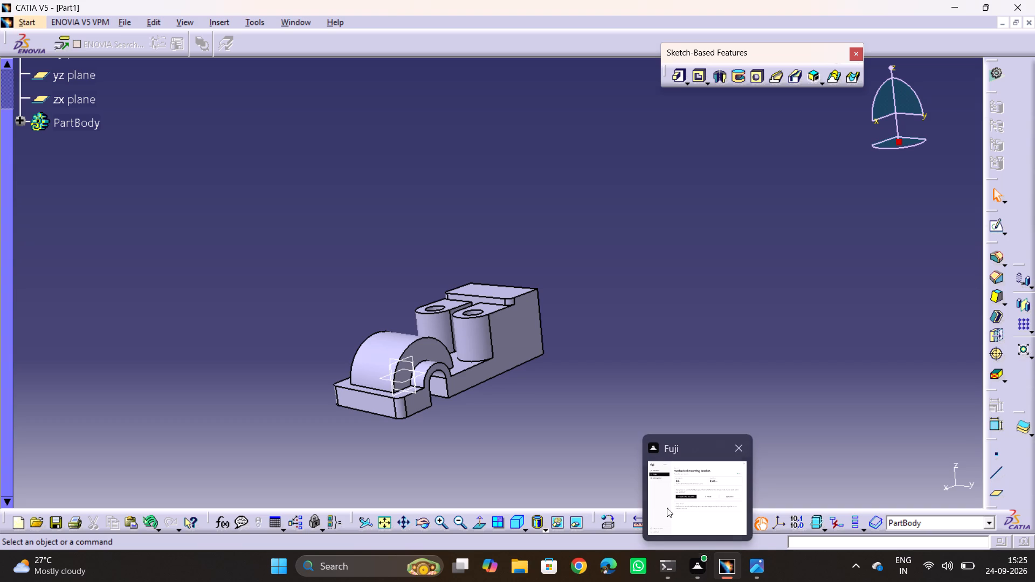
{"action": "left_click", "coordinate": [714, 321]}
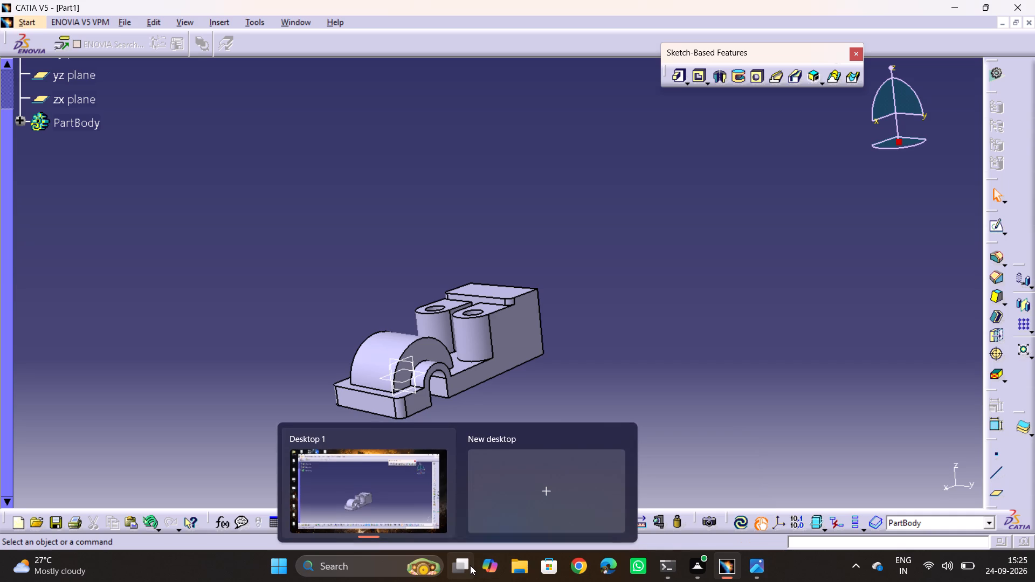
Save the part as C14 in the JI folder.
{"action": "left_click", "coordinate": [721, 302]}
{"action": "middle_click_drag", "start_coordinate": [478, 338], "coordinate": [519, 409]}
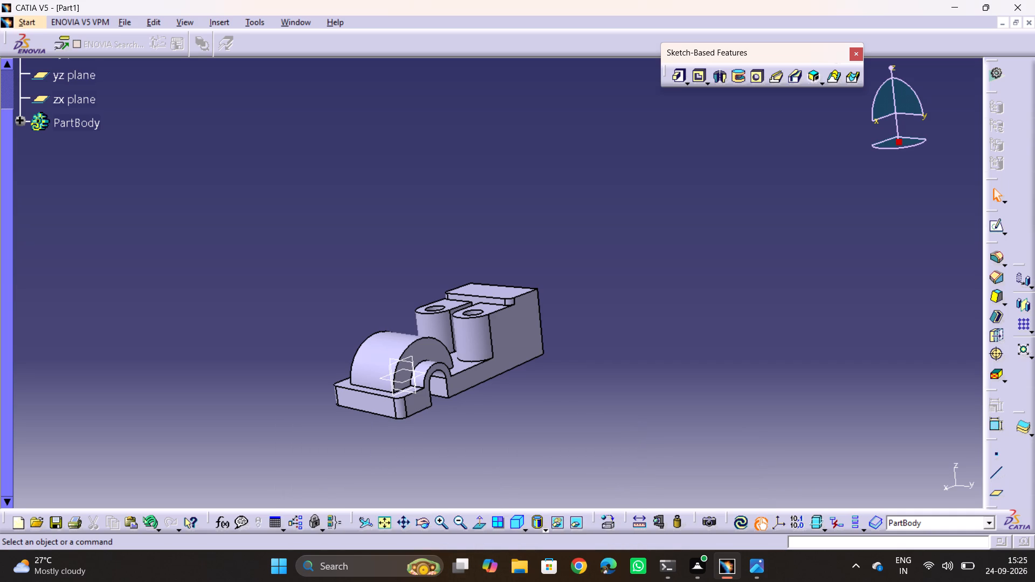
{"action": "middle_click_drag", "start_coordinate": [501, 348], "coordinate": [526, 264], "text": "ctrl"}
{"action": "middle_click_drag", "start_coordinate": [585, 361], "coordinate": [583, 97]}
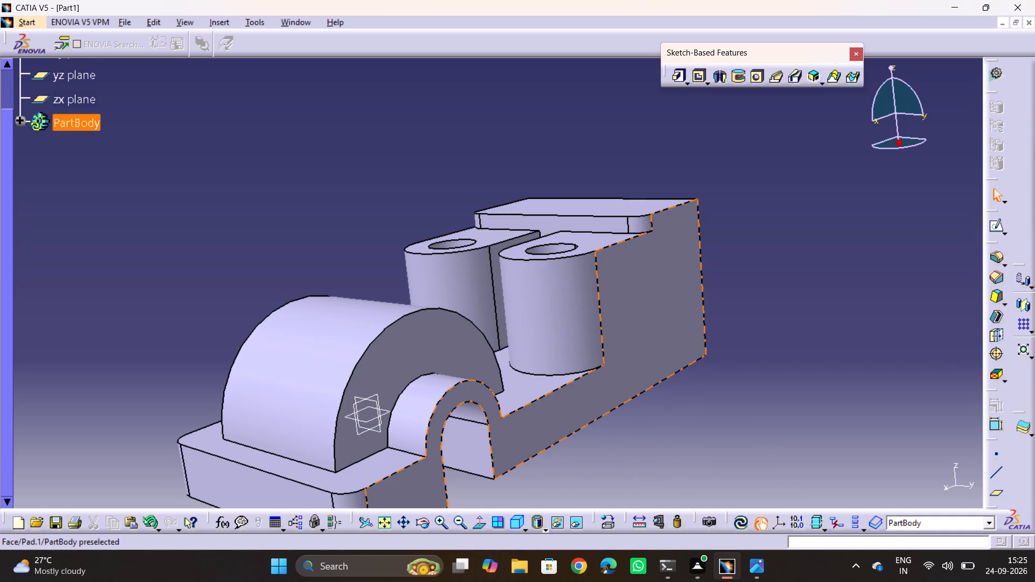
{"action": "middle_click_drag", "start_coordinate": [824, 315], "coordinate": [823, 322]}
{"action": "middle_click_drag", "start_coordinate": [821, 268], "coordinate": [820, 313], "text": "ctrl"}
{"action": "key", "text": "ctrl+s"}
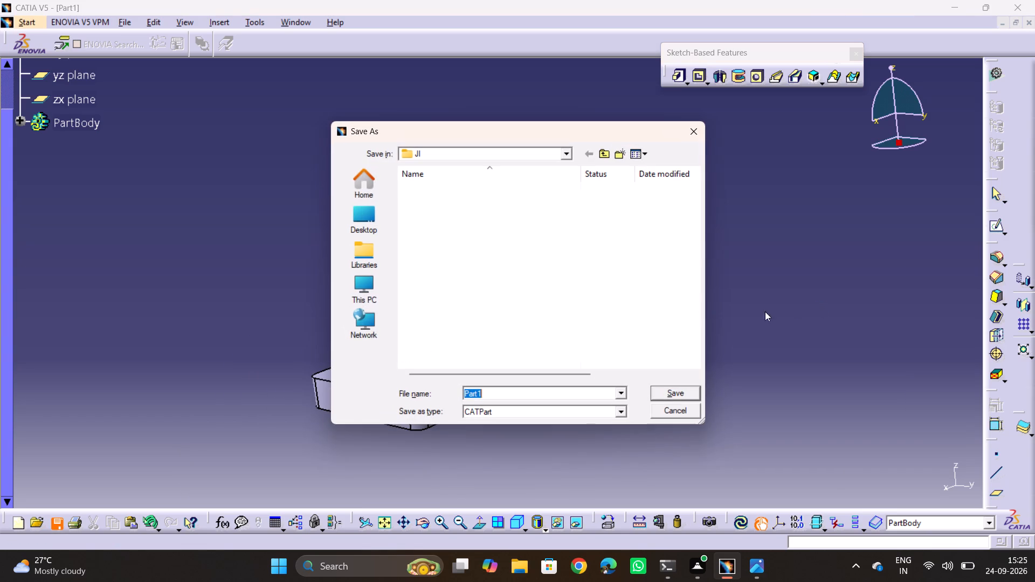
{"action": "type", "text": "c1"}
{"action": "key", "text": "4"}
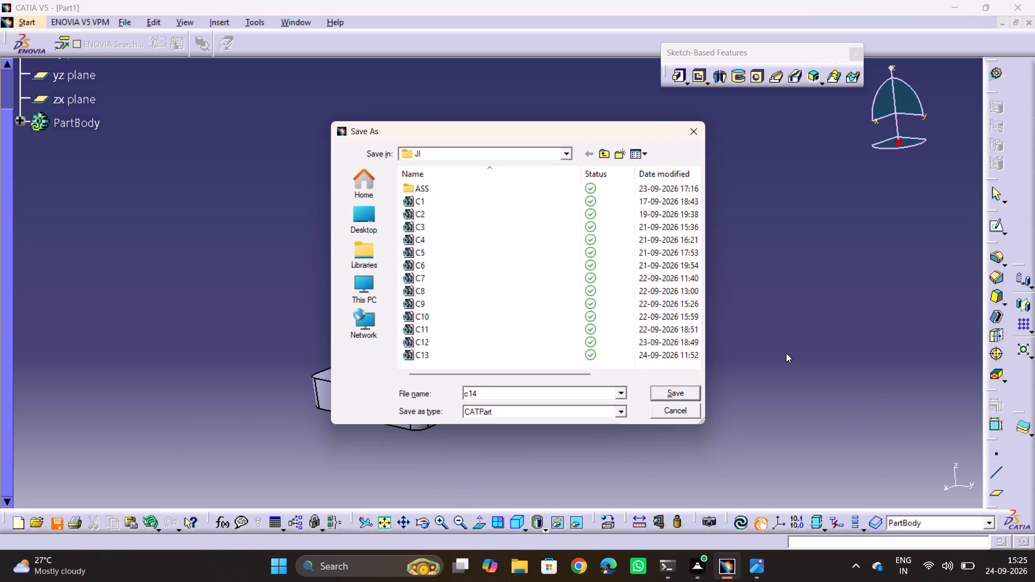
{"action": "key", "text": "BackSpace"}
{"action": "key", "text": "BackSpace"}
{"action": "key", "text": "BackSpace"}
{"action": "key", "text": "BackSpace"}
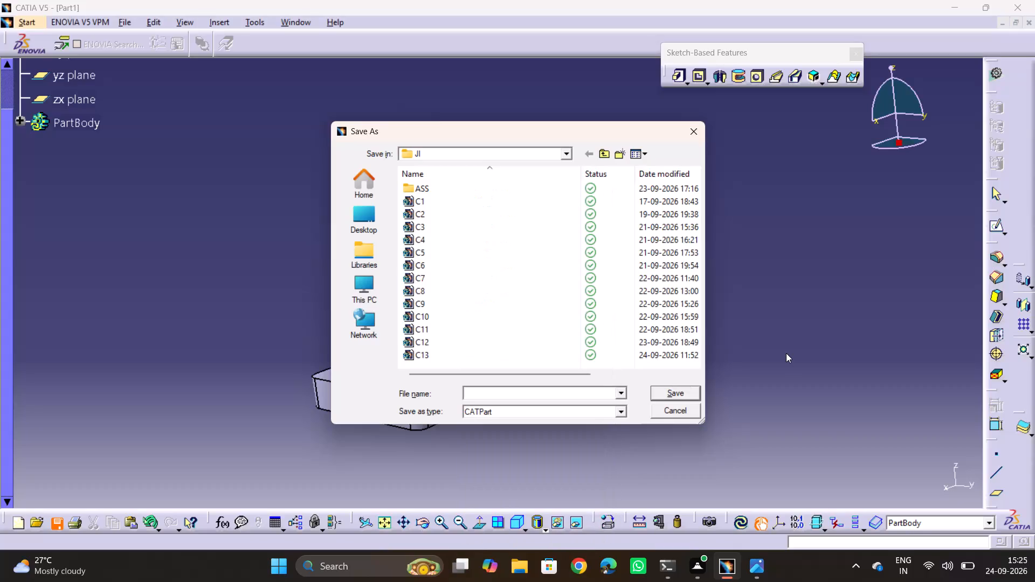
{"action": "type", "text": "C14"}
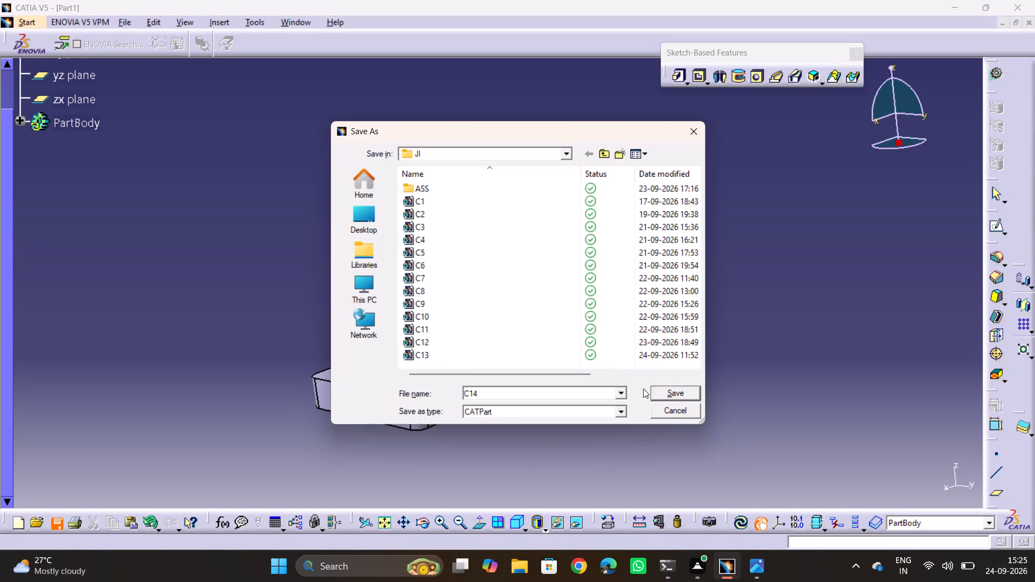
{"action": "left_click", "coordinate": [658, 387]}
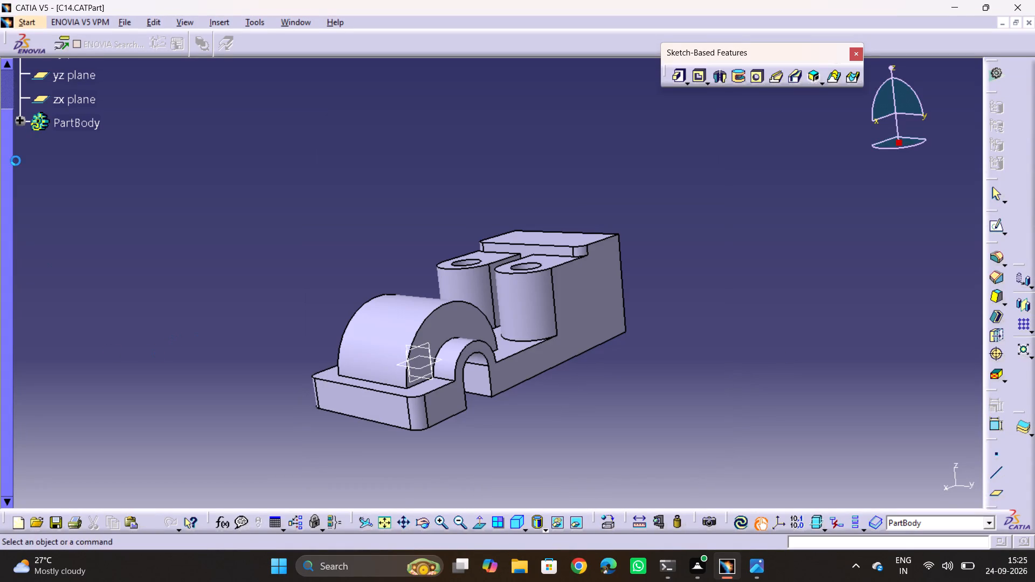
Create a new drawing of the part on an A3 ISO landscape sheet with the front, top and left view layout.
{"action": "left_click", "coordinate": [37, 19]}
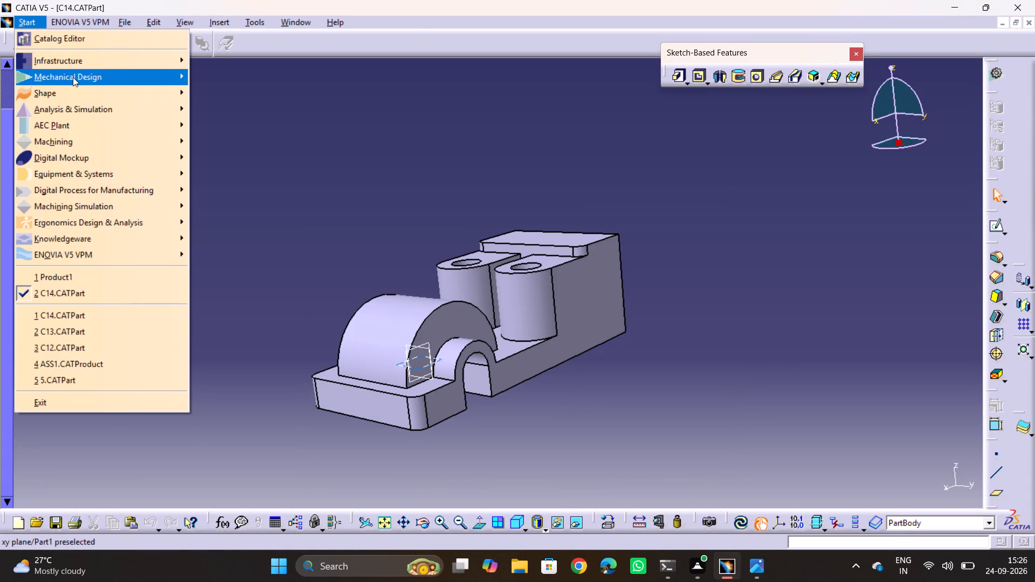
{"action": "left_click", "coordinate": [73, 77]}
{"action": "left_click", "coordinate": [243, 209]}
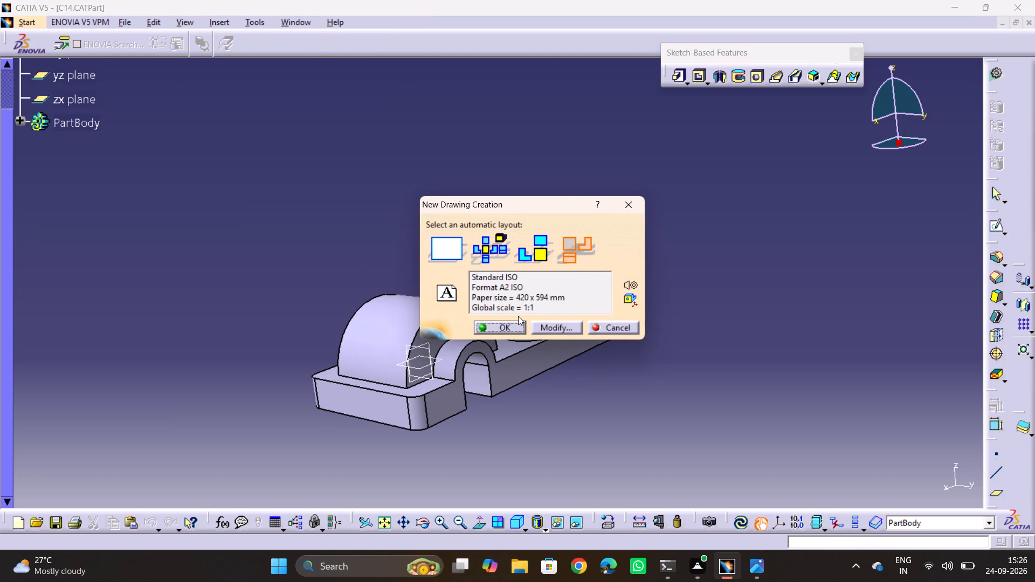
{"action": "left_click", "coordinate": [549, 325]}
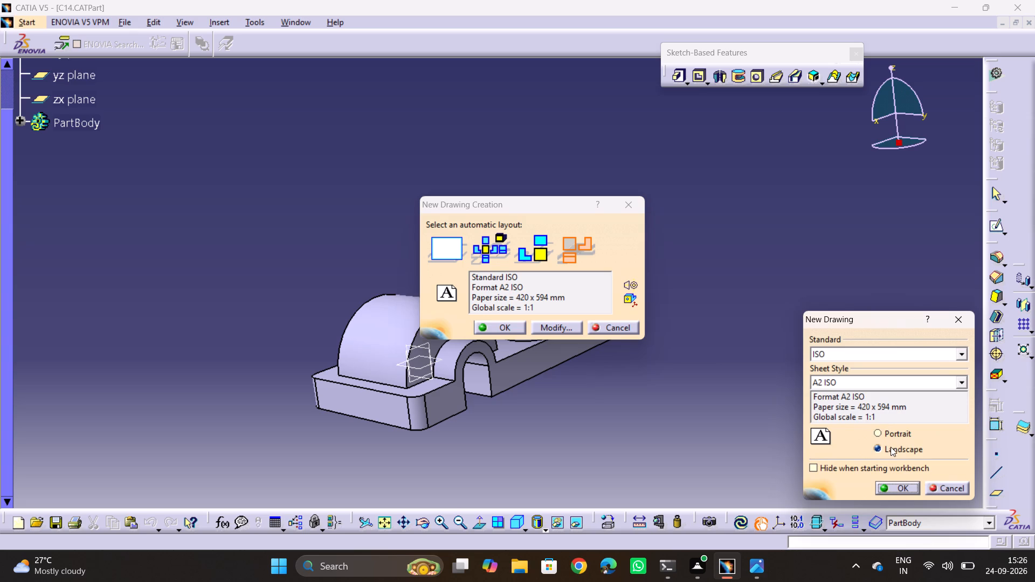
{"action": "left_click", "coordinate": [836, 384]}
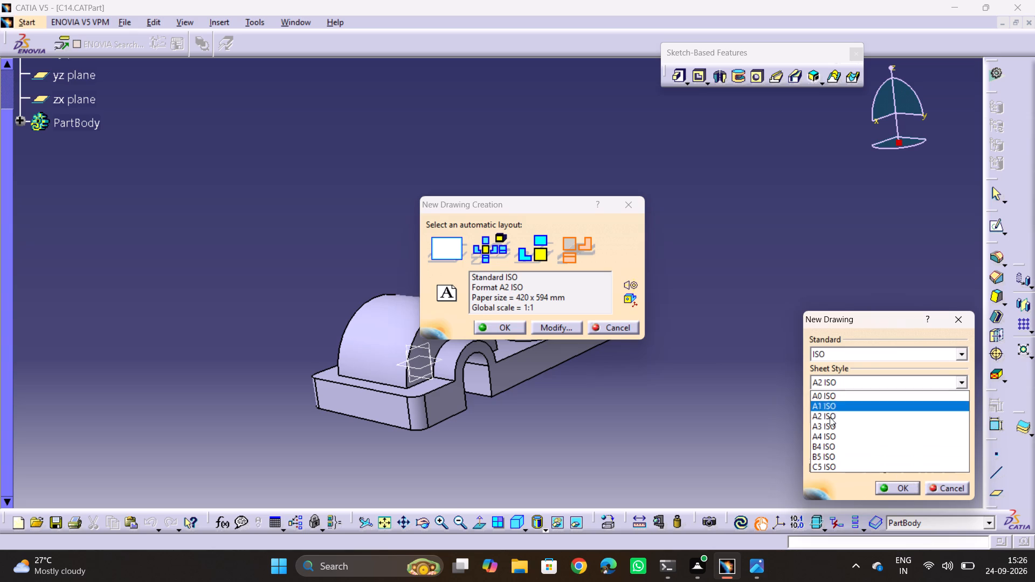
{"action": "left_click", "coordinate": [827, 424]}
{"action": "left_click", "coordinate": [903, 487]}
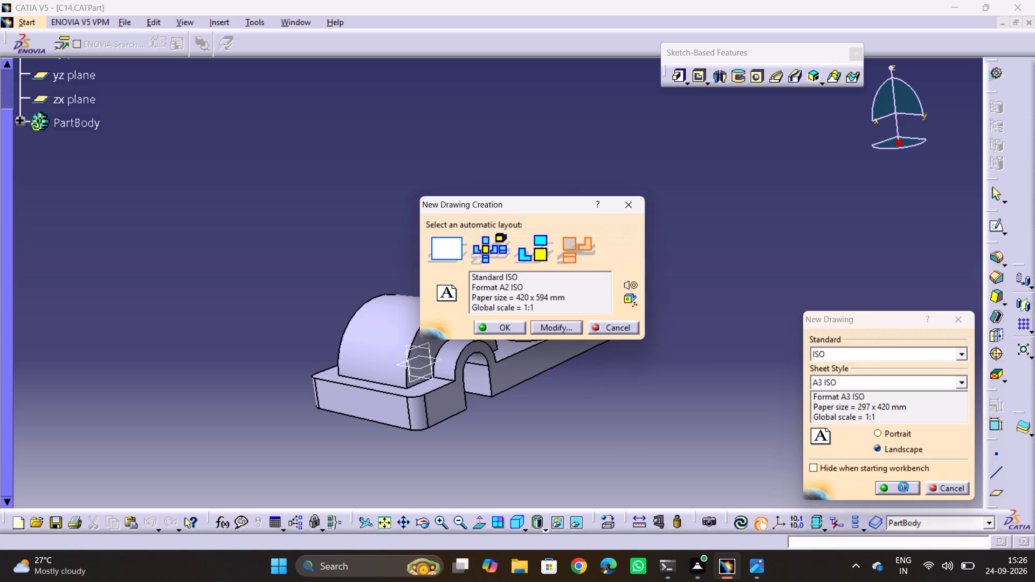
{"action": "left_click", "coordinate": [503, 327]}
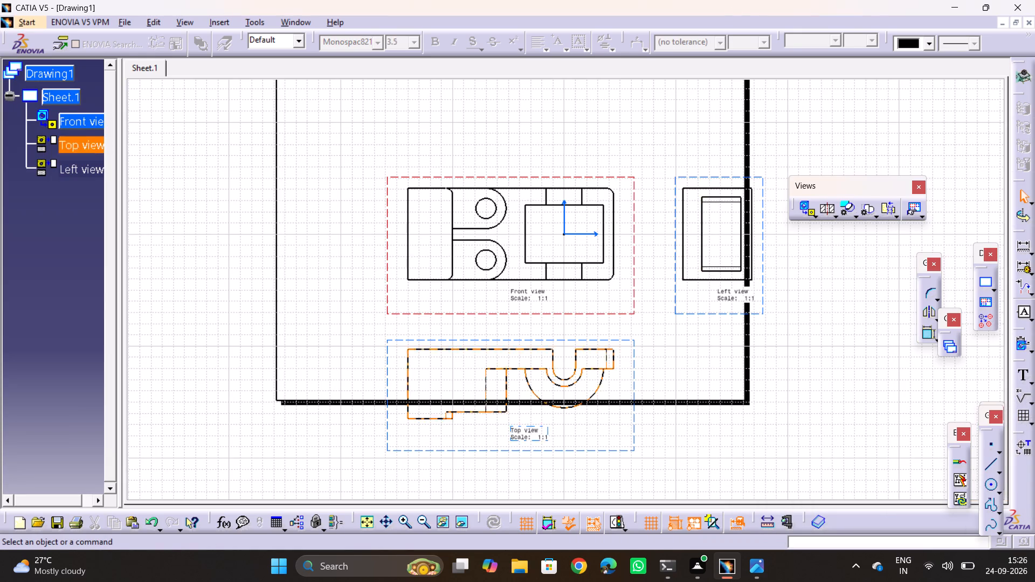
Move the front view with its aligned top and left views into the upper-left corner area of the sheet.
{"action": "middle_click_drag", "start_coordinate": [564, 255], "coordinate": [598, 331]}
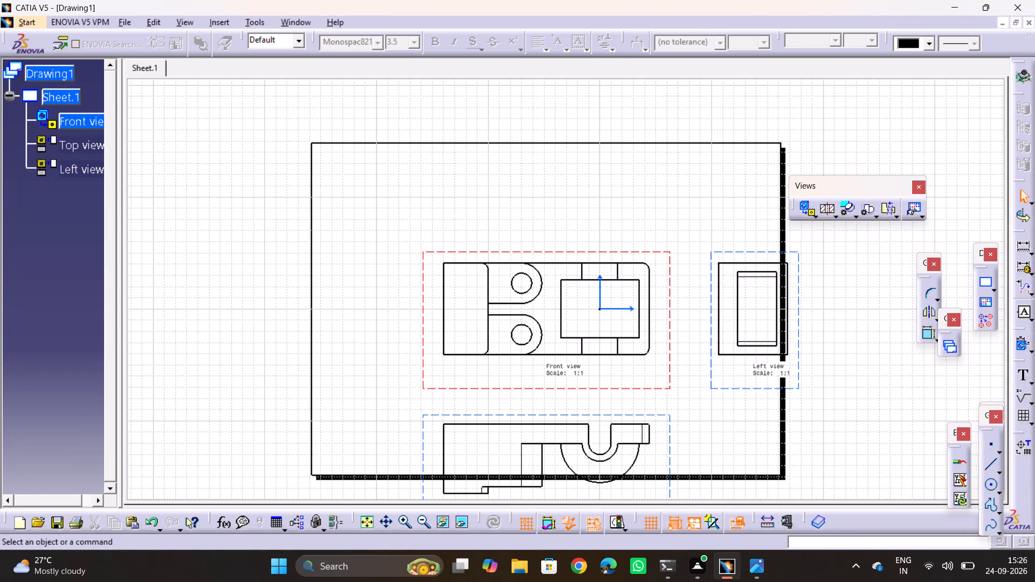
{"action": "left_click_drag", "start_coordinate": [439, 253], "coordinate": [349, 166]}
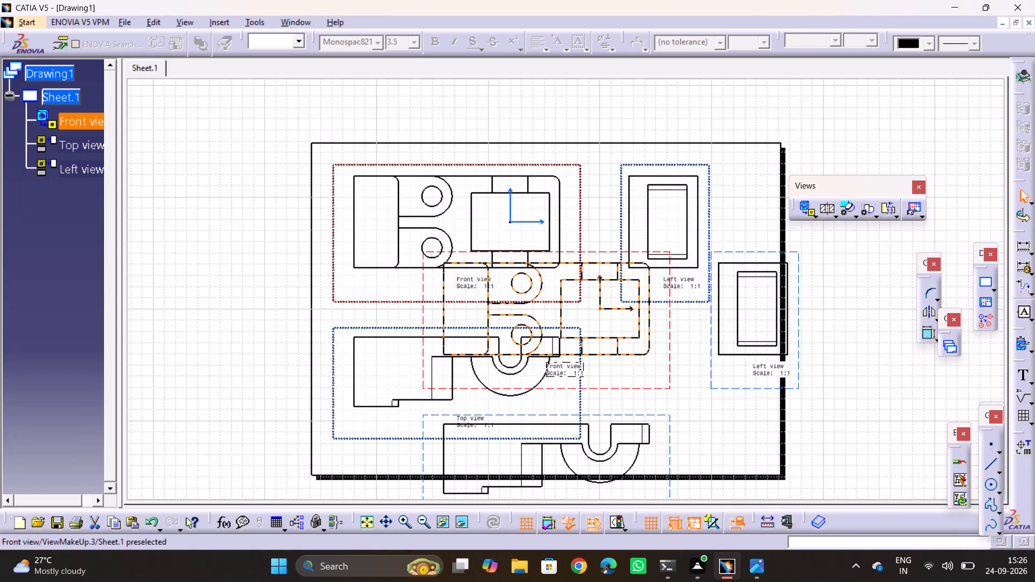
{"action": "left_click_drag", "start_coordinate": [349, 166], "coordinate": [334, 153]}
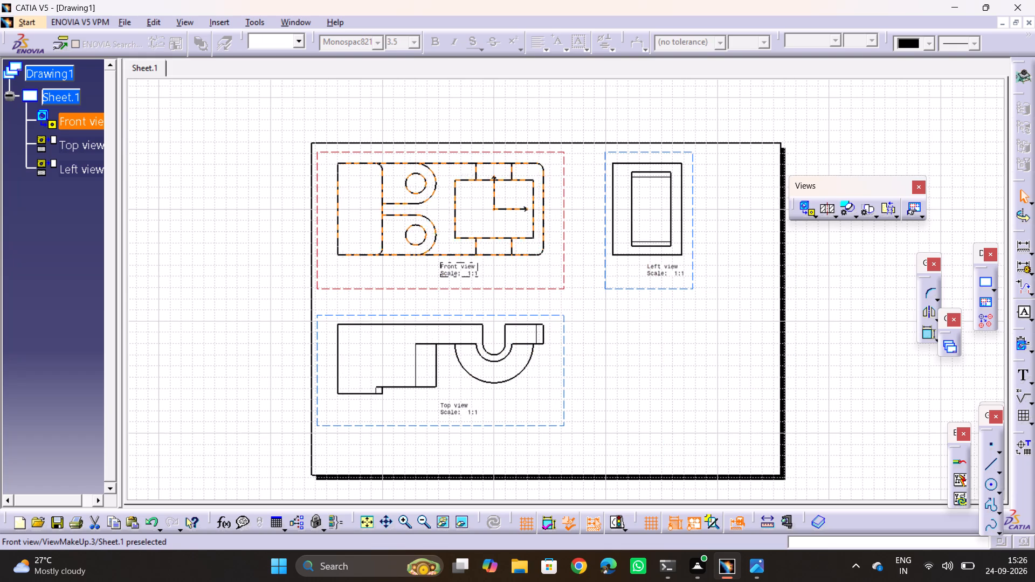
{"action": "left_click", "coordinate": [882, 369]}
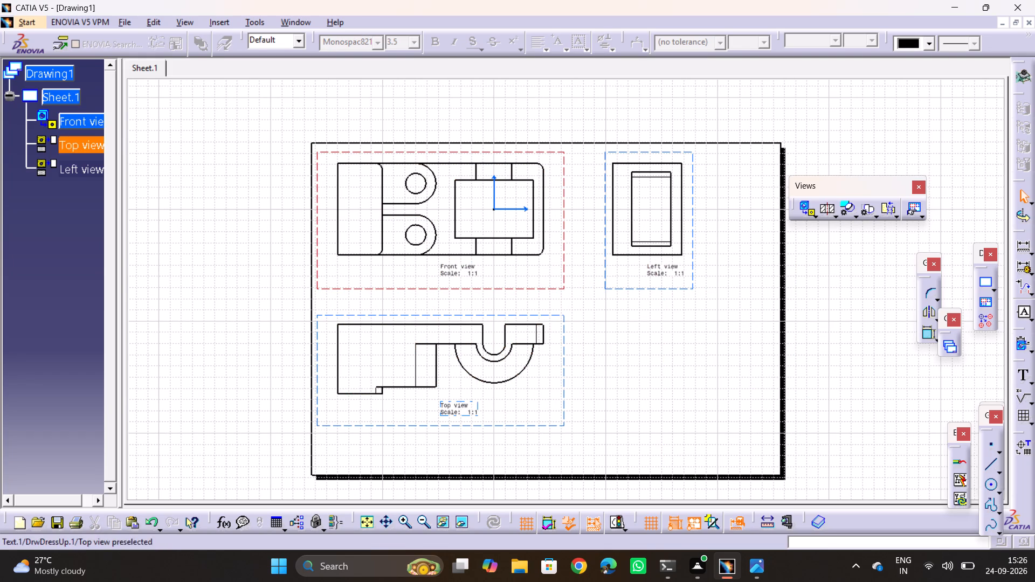
Delete the top view beneath the front view.
{"action": "left_click", "coordinate": [427, 377]}
{"action": "key", "text": "grave"}
{"action": "key", "text": "Escape"}
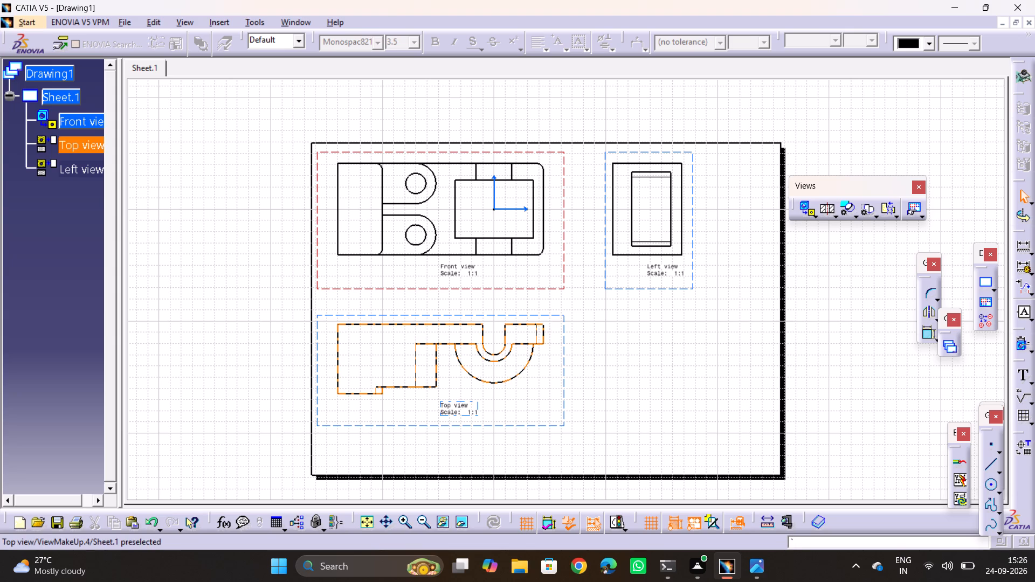
{"action": "key", "text": "Escape"}
{"action": "key", "text": "Escape"}
{"action": "key", "text": "Escape"}
{"action": "key", "text": "Escape"}
{"action": "key", "text": "Escape"}
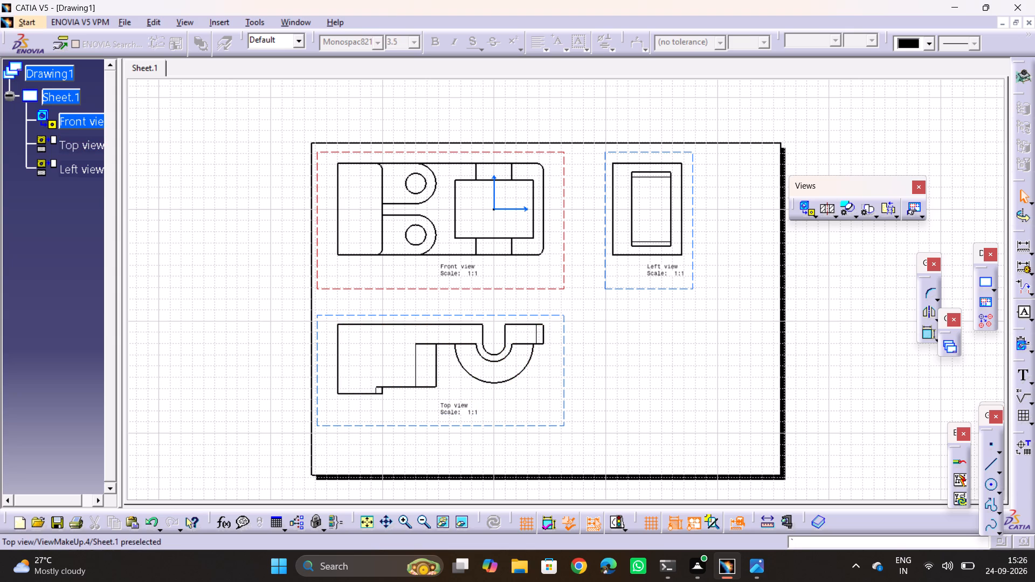
{"action": "left_click", "coordinate": [405, 426]}
{"action": "key", "text": "Delete"}
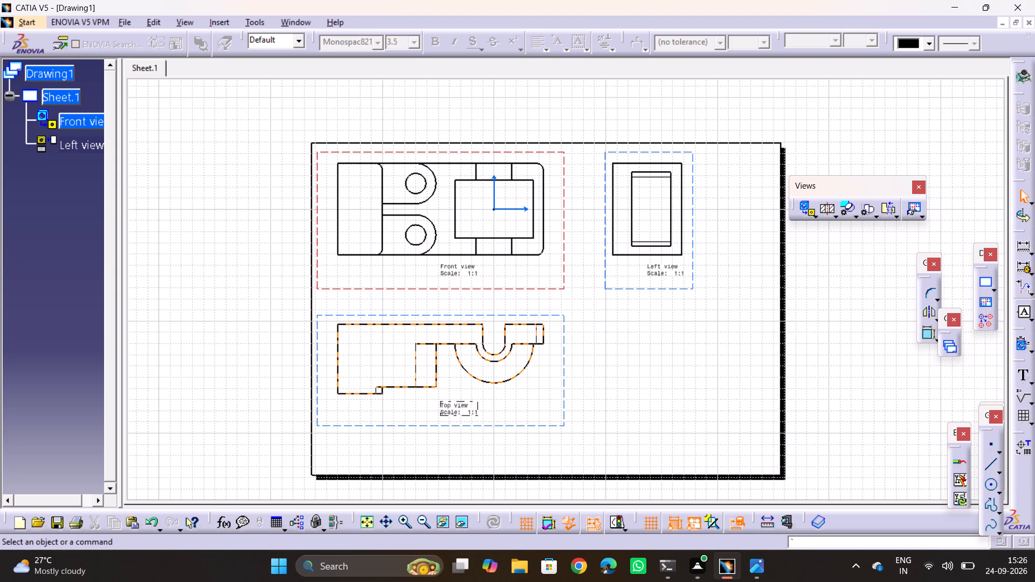
Move the front view with its aligned left view down to the lower part of the sheet.
{"action": "left_click_drag", "start_coordinate": [546, 288], "coordinate": [550, 440]}
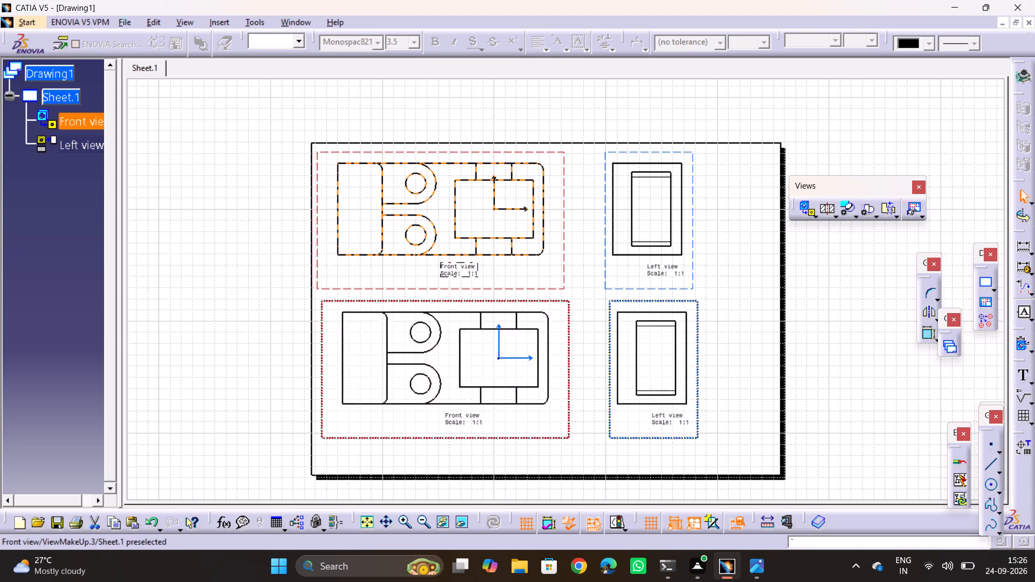
{"action": "left_click_drag", "start_coordinate": [550, 440], "coordinate": [550, 460]}
{"action": "left_click", "coordinate": [183, 253]}
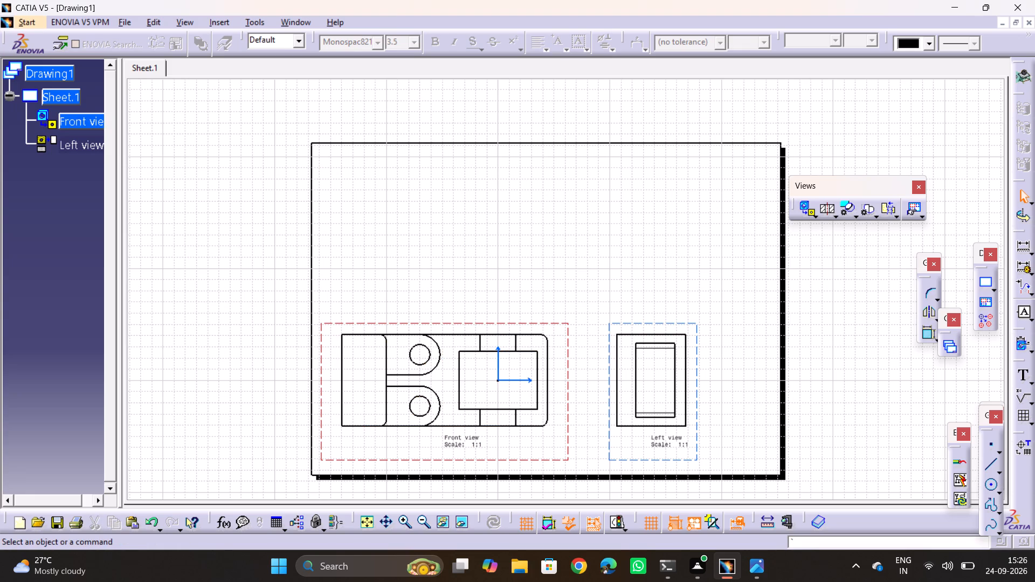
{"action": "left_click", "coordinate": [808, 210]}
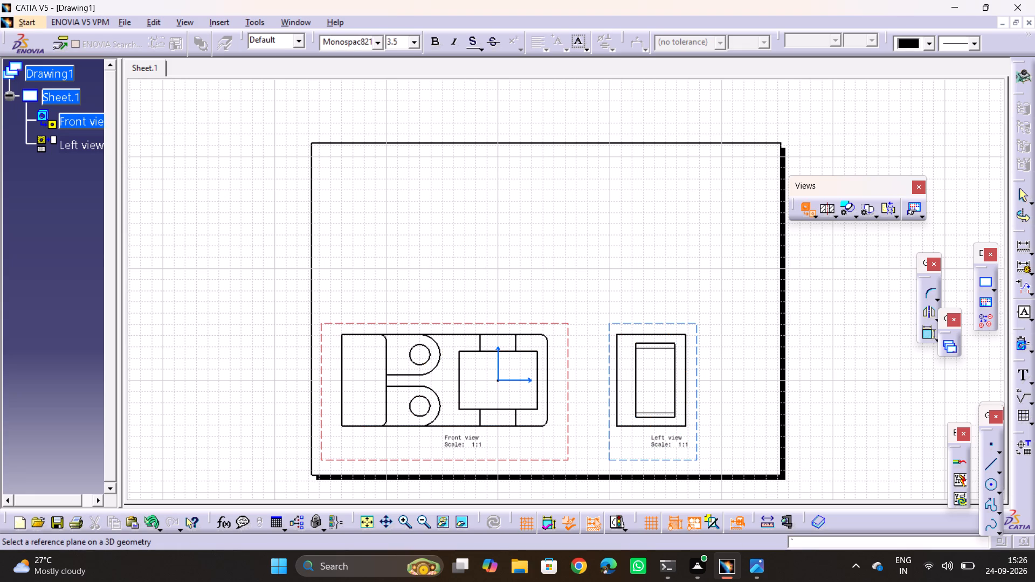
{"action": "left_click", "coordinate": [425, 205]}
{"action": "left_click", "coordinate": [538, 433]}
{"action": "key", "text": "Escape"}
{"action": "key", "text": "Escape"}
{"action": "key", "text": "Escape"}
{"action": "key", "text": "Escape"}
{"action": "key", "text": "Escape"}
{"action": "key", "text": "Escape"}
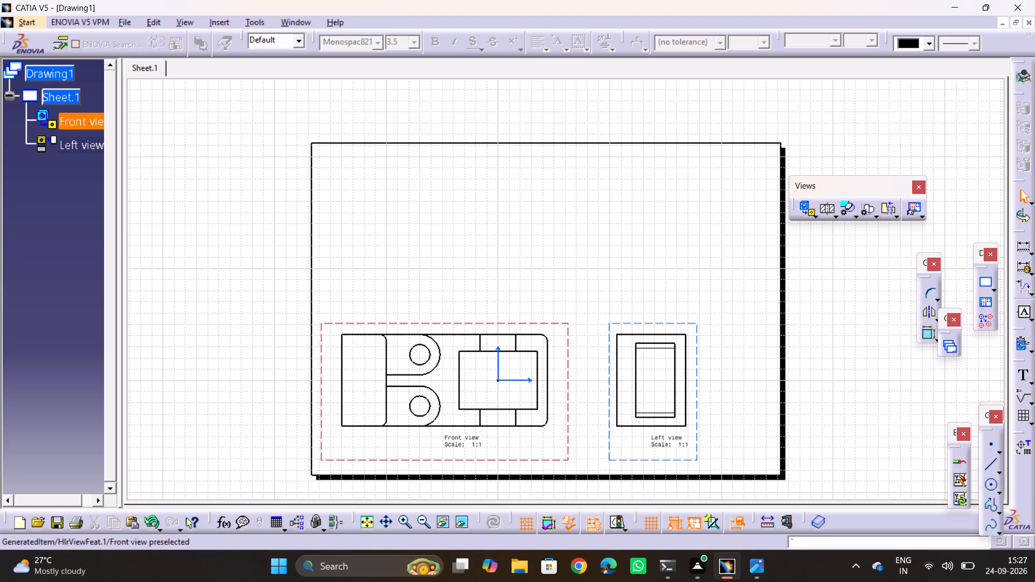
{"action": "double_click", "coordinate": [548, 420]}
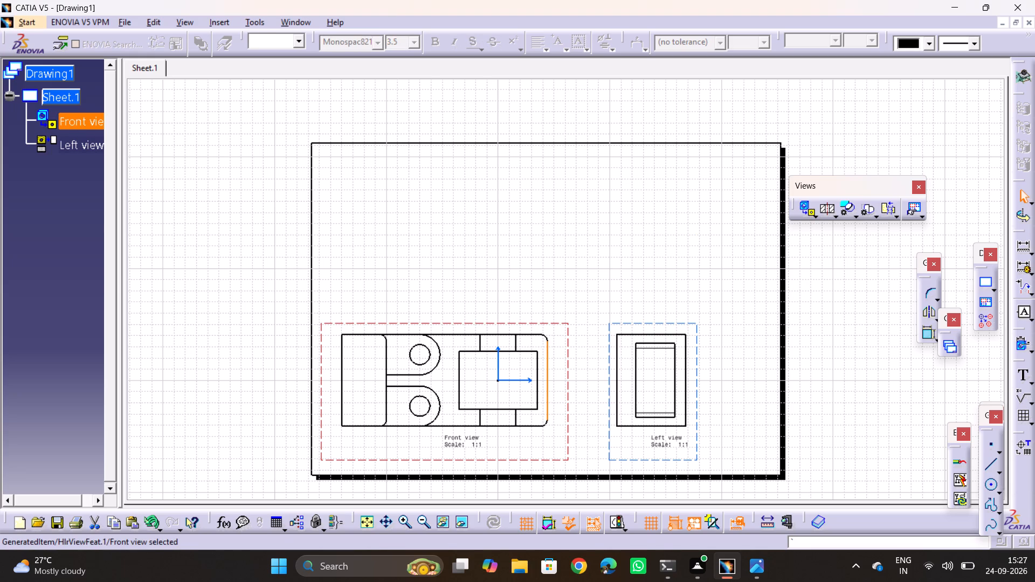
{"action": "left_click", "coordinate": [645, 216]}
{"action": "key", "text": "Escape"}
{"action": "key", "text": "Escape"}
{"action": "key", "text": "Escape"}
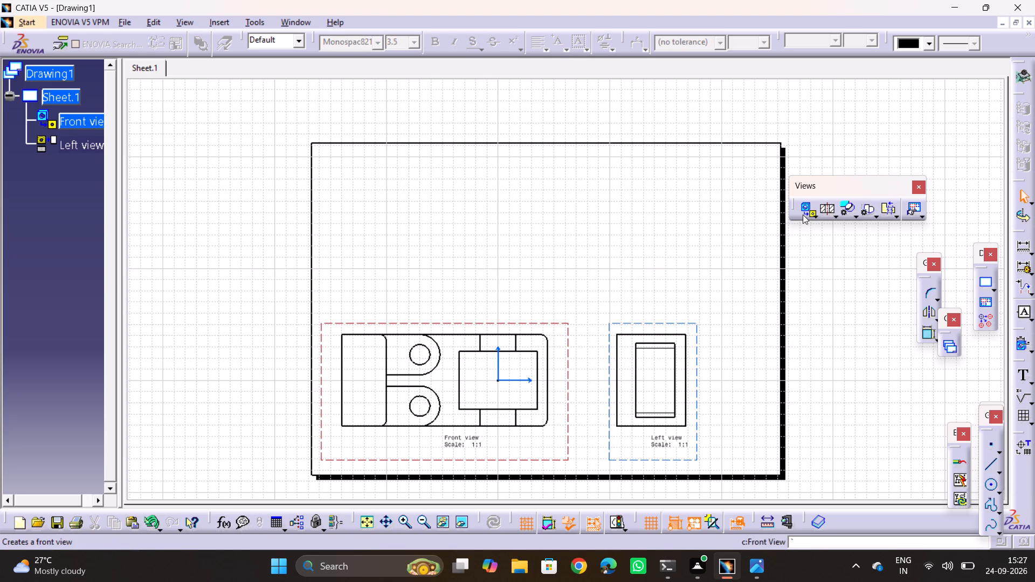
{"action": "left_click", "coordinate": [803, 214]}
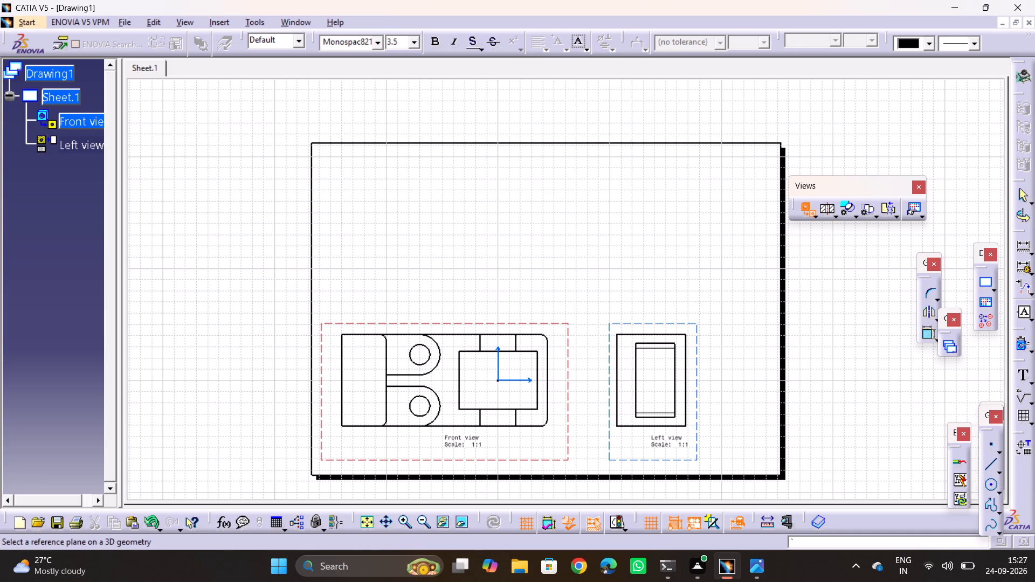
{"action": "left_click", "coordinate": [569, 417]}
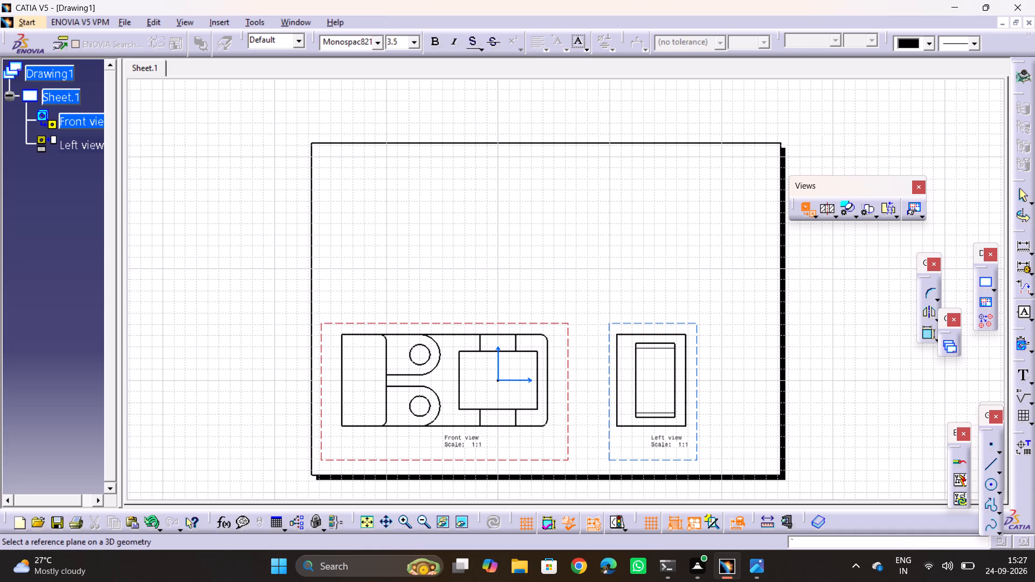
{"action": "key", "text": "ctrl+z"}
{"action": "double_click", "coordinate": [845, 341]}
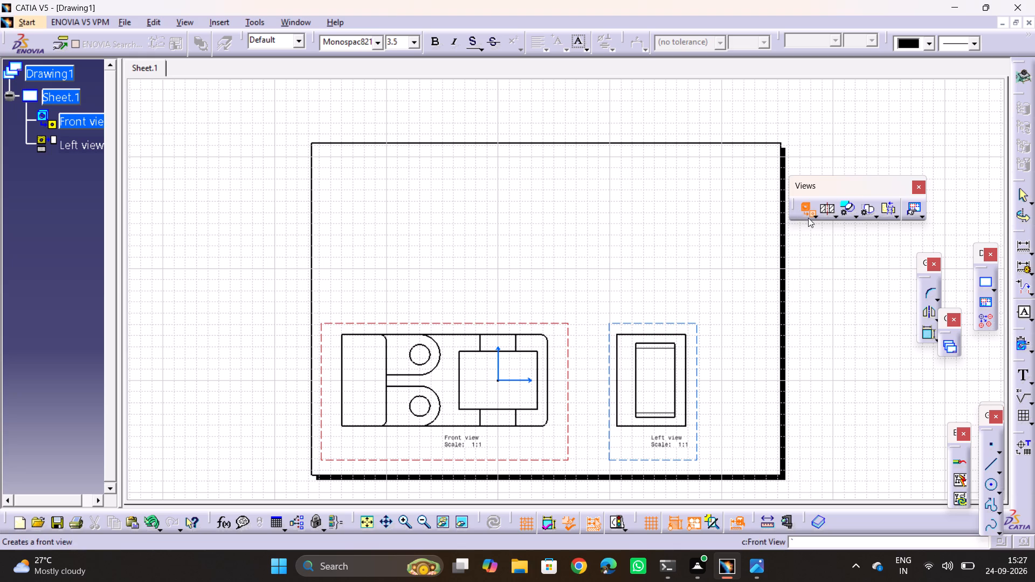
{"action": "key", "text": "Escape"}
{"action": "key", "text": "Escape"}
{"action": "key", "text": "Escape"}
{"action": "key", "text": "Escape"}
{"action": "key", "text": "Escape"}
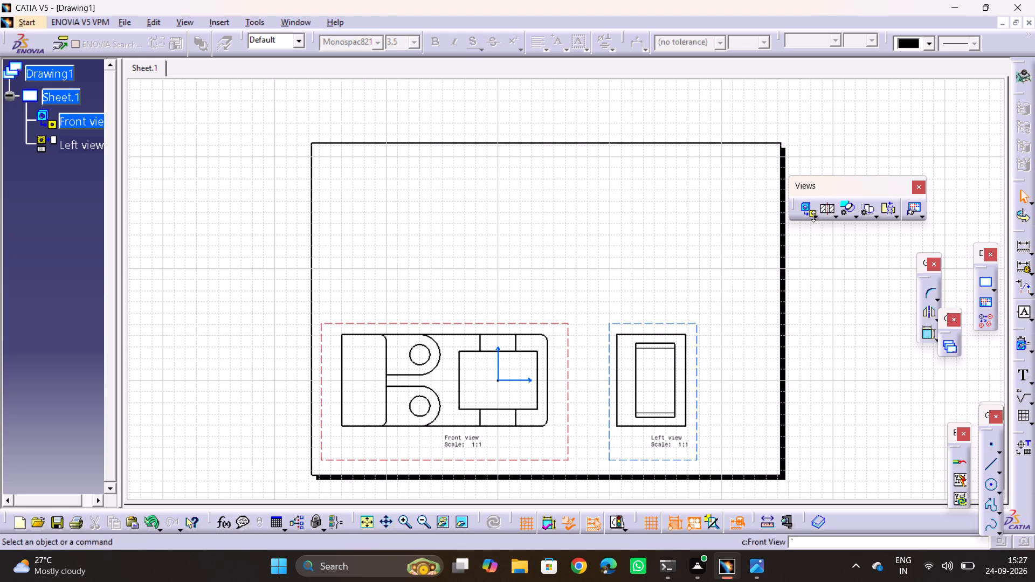
Add a projected bottom view of the bracket directly above the front view.
{"action": "left_click", "coordinate": [813, 216]}
{"action": "left_click", "coordinate": [810, 237]}
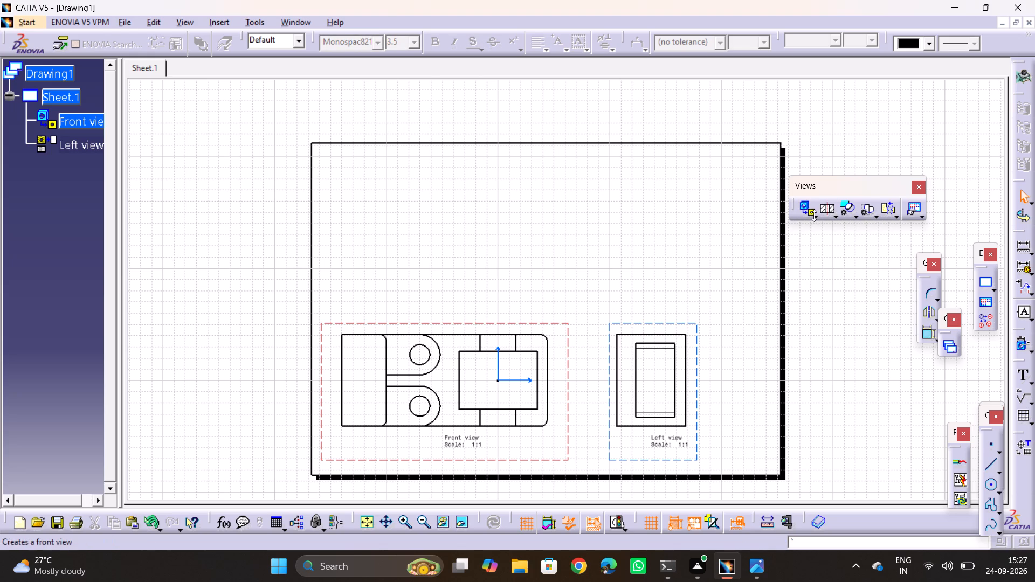
{"action": "left_click", "coordinate": [814, 216]}
{"action": "left_click_drag", "start_coordinate": [822, 235], "coordinate": [830, 302]}
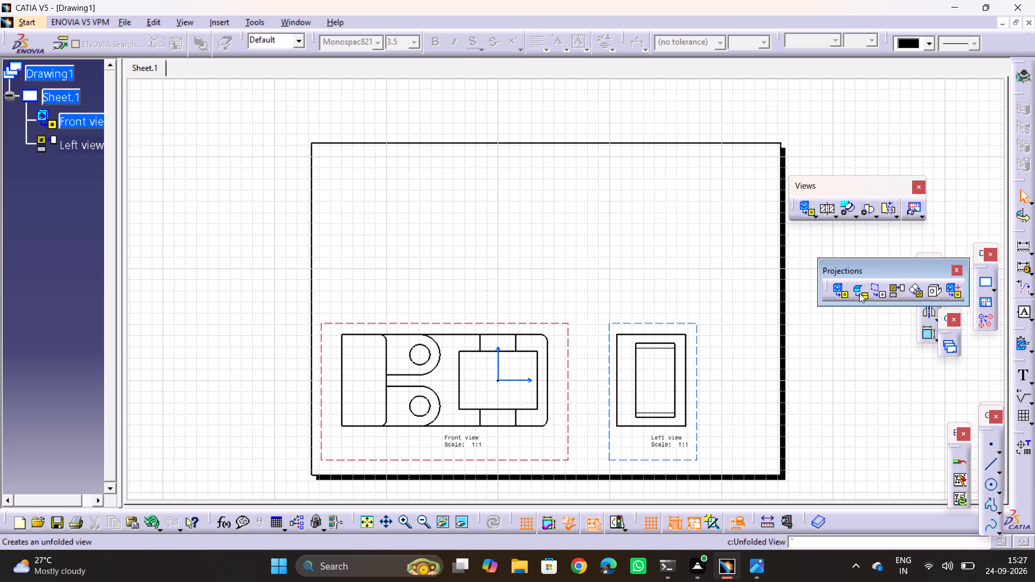
{"action": "left_click", "coordinate": [896, 290]}
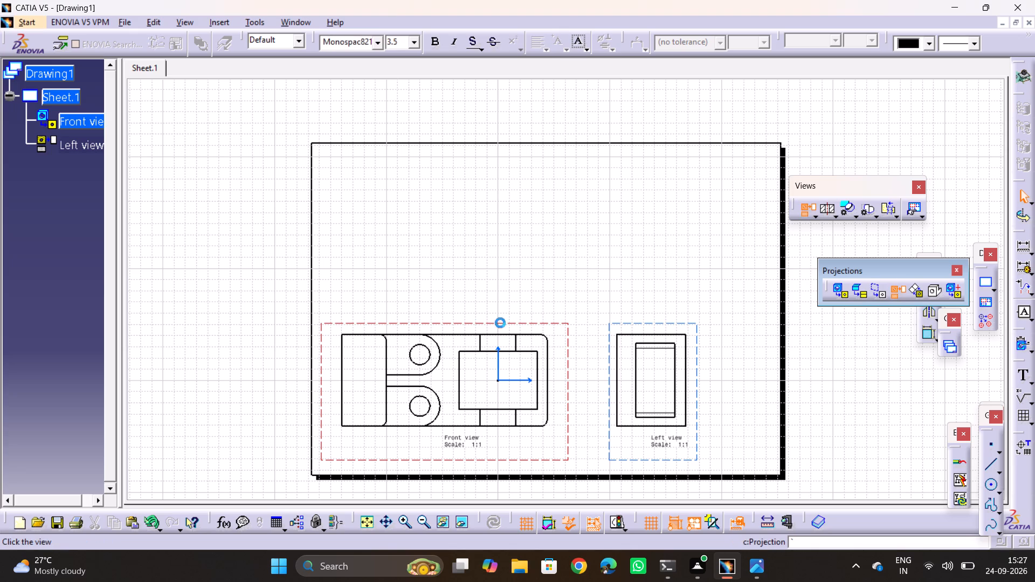
{"action": "double_click", "coordinate": [488, 219]}
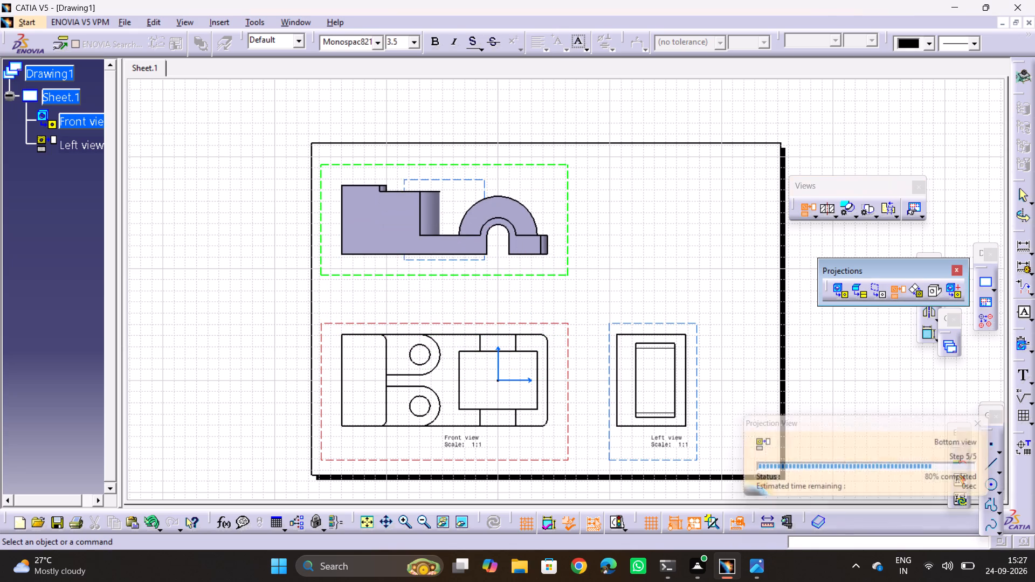
{"action": "left_click", "coordinate": [871, 405]}
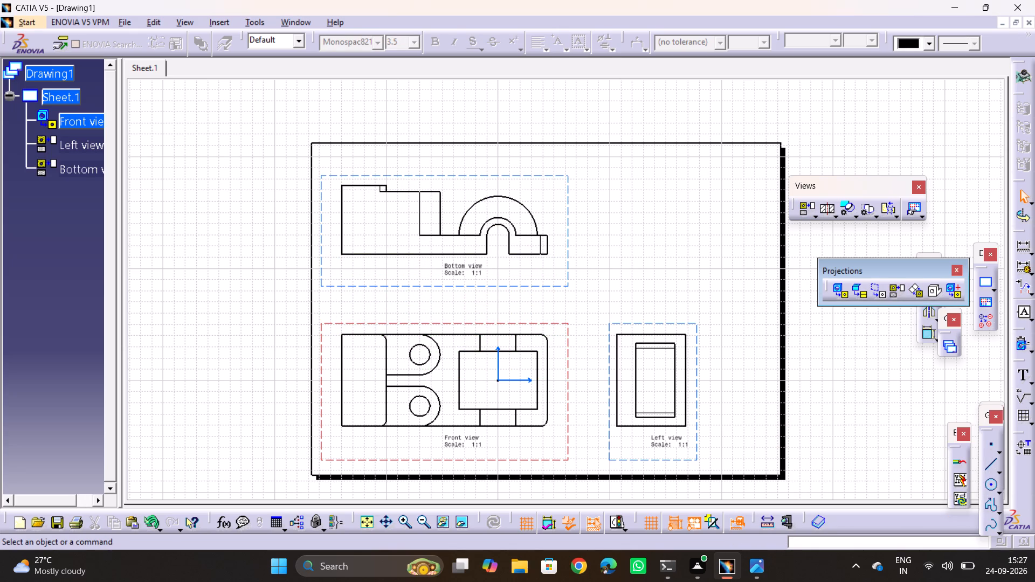
{"action": "key", "text": "Escape"}
{"action": "key", "text": "Escape"}
{"action": "key", "text": "Escape"}
{"action": "key", "text": "Escape"}
{"action": "key", "text": "Escape"}
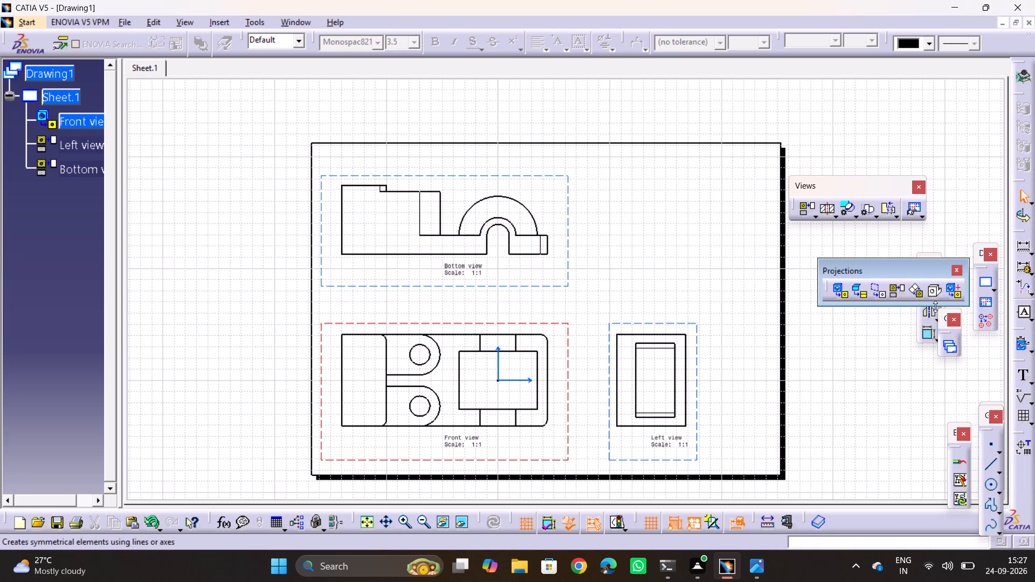
Create an isometric view of the bracket from the C14 part, placing it beside the sheet's edge in the drawing.
{"action": "left_click", "coordinate": [939, 290]}
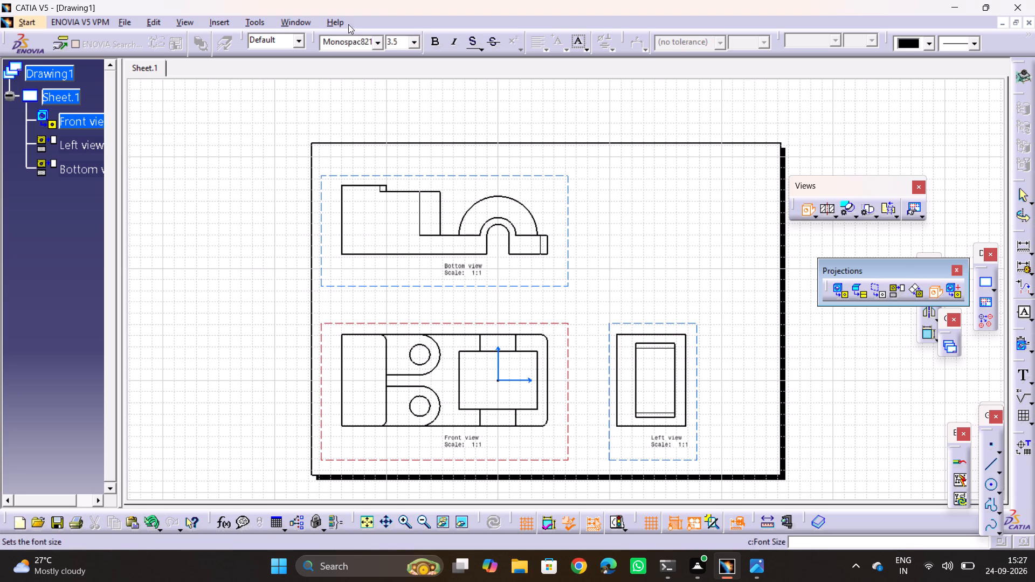
{"action": "left_click", "coordinate": [297, 24]}
{"action": "left_click", "coordinate": [332, 126]}
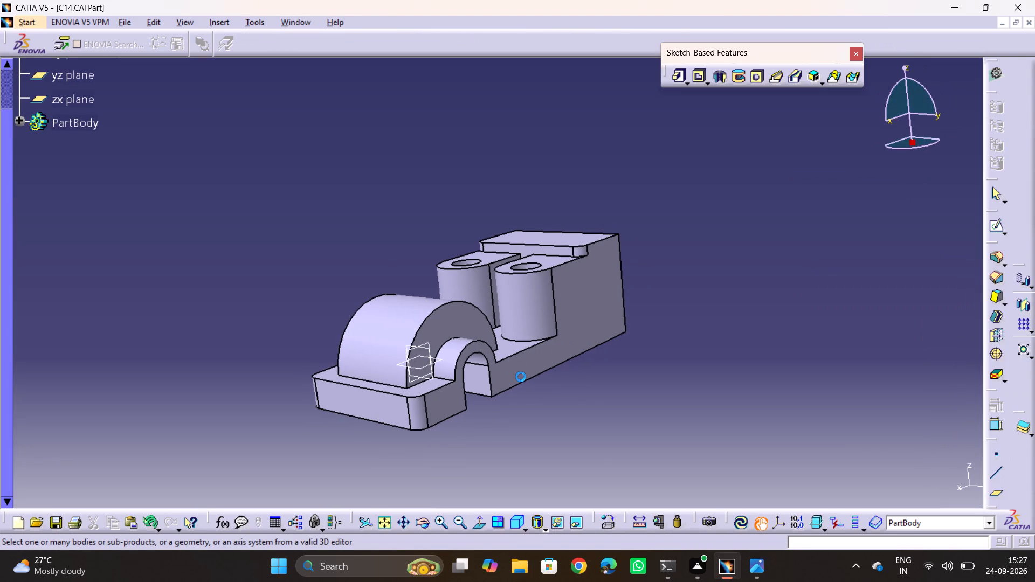
{"action": "left_click", "coordinate": [507, 371]}
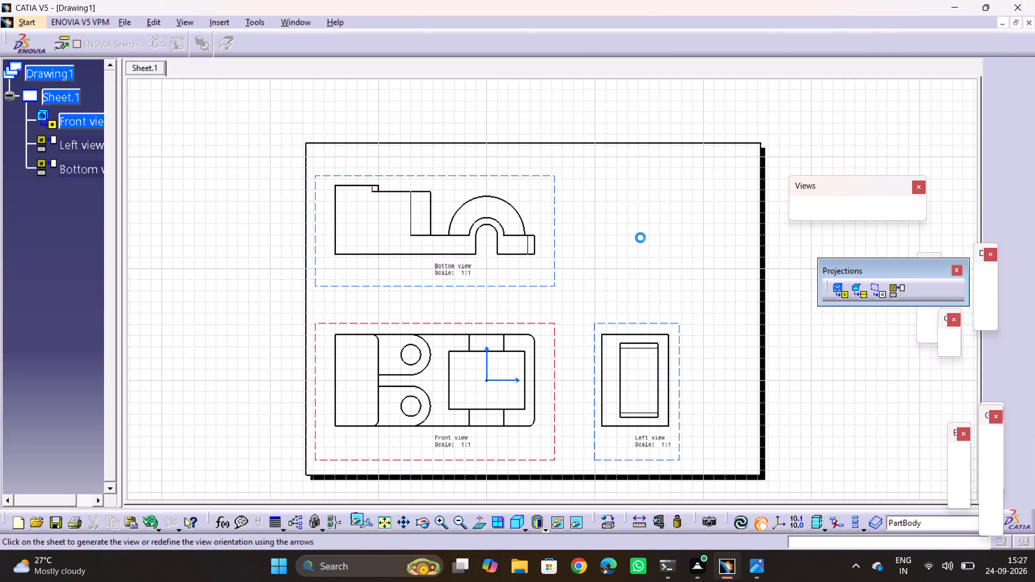
{"action": "middle_click_drag", "start_coordinate": [645, 264], "coordinate": [764, 238]}
{"action": "left_click", "coordinate": [719, 404]}
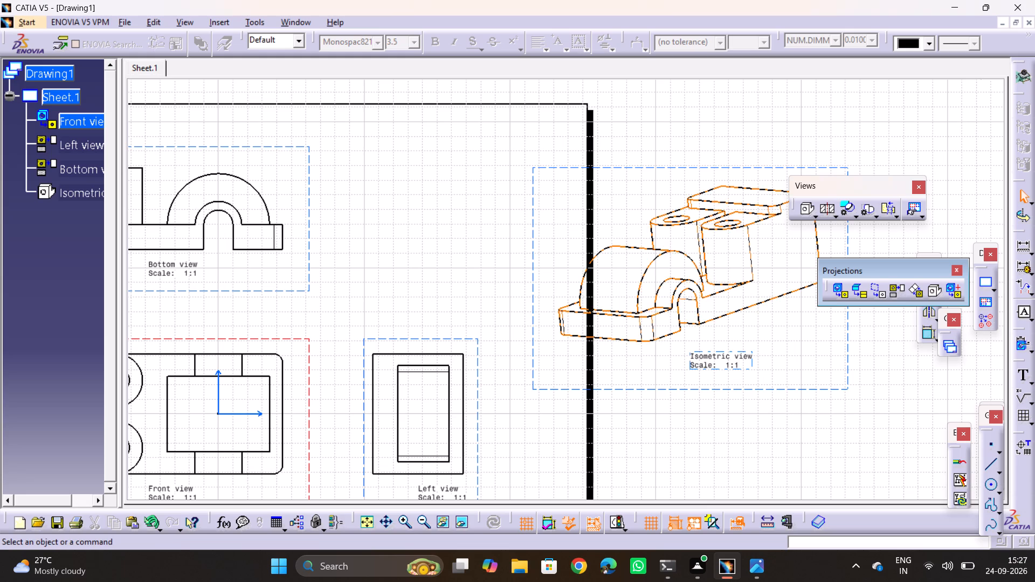
Move the isometric view into the sheet's upper-right area, beside the bottom view and above the left view.
{"action": "left_click_drag", "start_coordinate": [724, 390], "coordinate": [480, 350]}
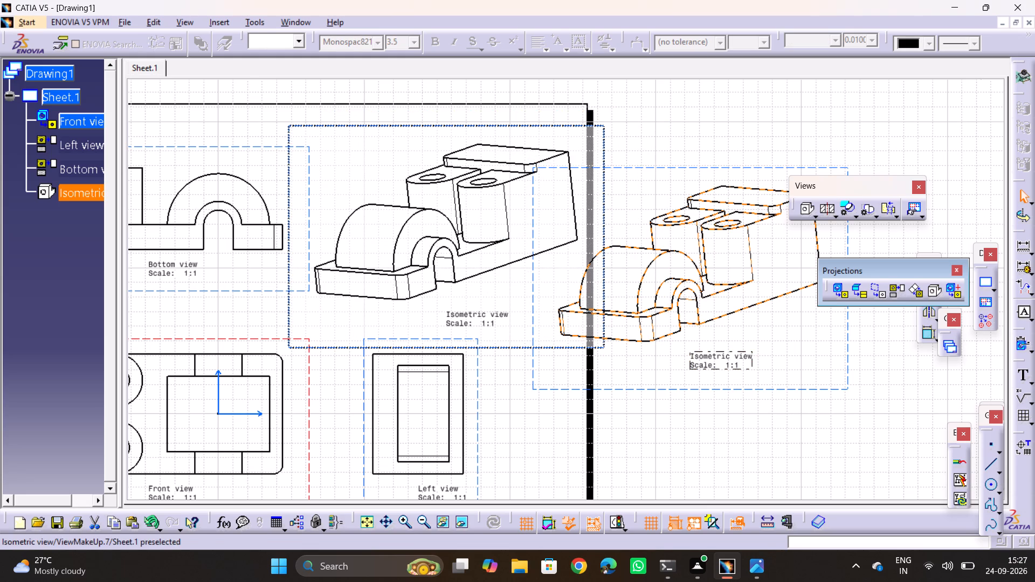
{"action": "left_click_drag", "start_coordinate": [480, 350], "coordinate": [488, 351]}
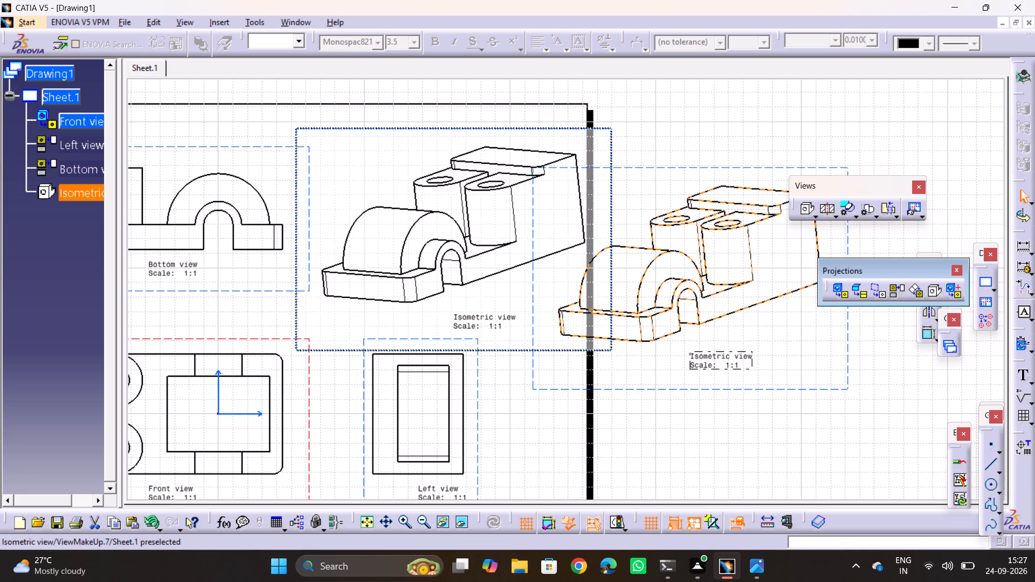
{"action": "left_click_drag", "start_coordinate": [488, 351], "coordinate": [482, 351]}
{"action": "left_click", "coordinate": [719, 411]}
{"action": "middle_click_drag", "start_coordinate": [678, 304], "coordinate": [681, 328], "text": "ctrl"}
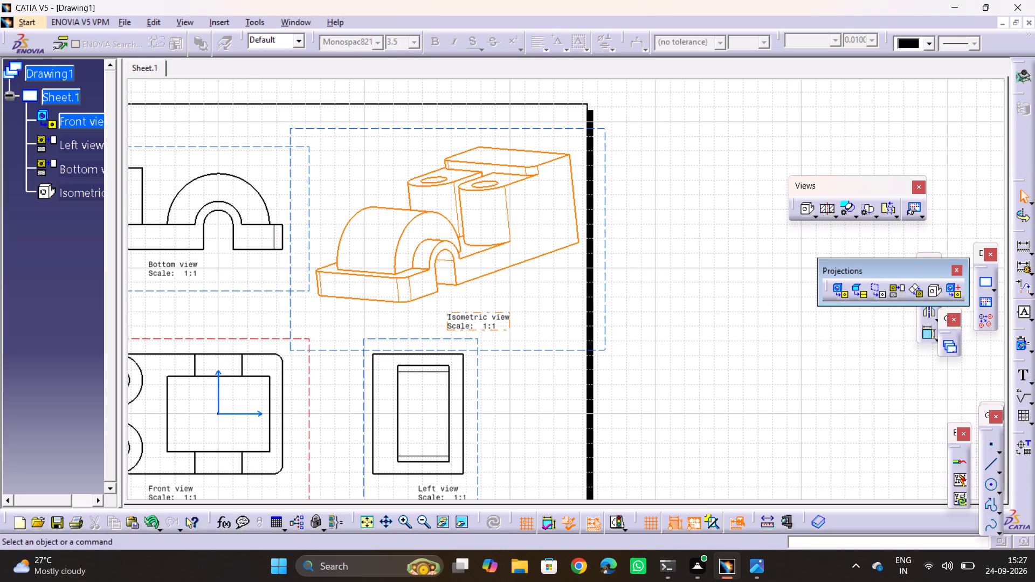
{"action": "middle_click_drag", "start_coordinate": [681, 328], "coordinate": [683, 354], "text": "ctrl"}
{"action": "middle_click_drag", "start_coordinate": [627, 355], "coordinate": [667, 340]}
{"action": "middle_click_drag", "start_coordinate": [678, 342], "coordinate": [680, 319], "text": "ctrl"}
{"action": "middle_click_drag", "start_coordinate": [690, 317], "coordinate": [708, 328]}
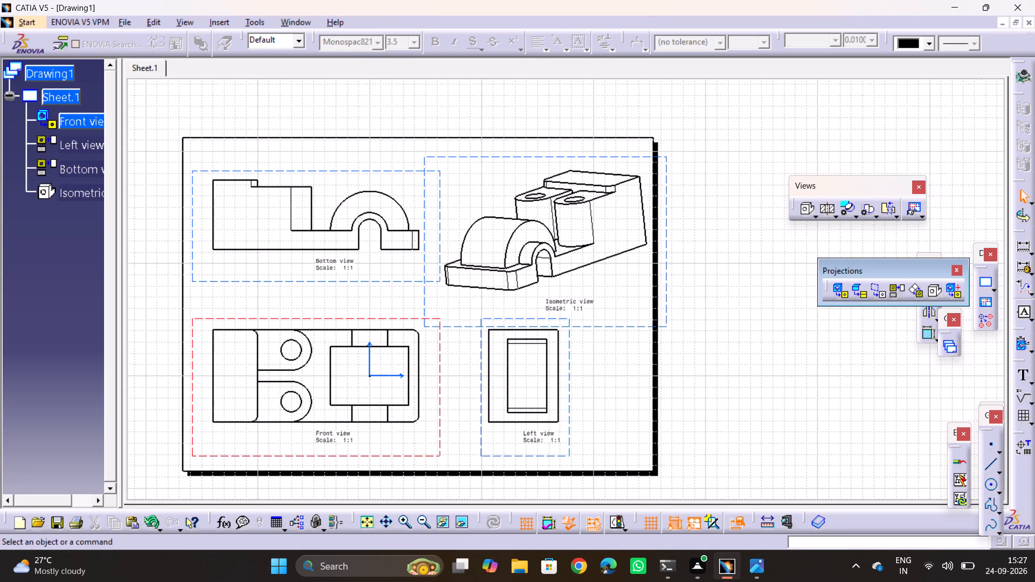
Set up printing of the drawing with Microsoft Print to PDF in Landscape orientation.
{"action": "key", "text": "ctrl+p"}
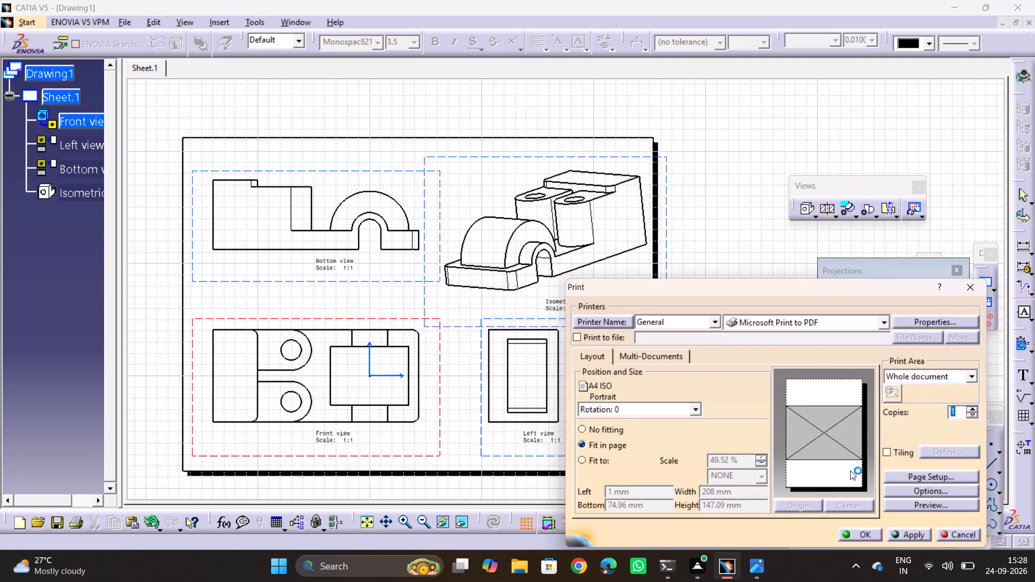
{"action": "left_click", "coordinate": [925, 323]}
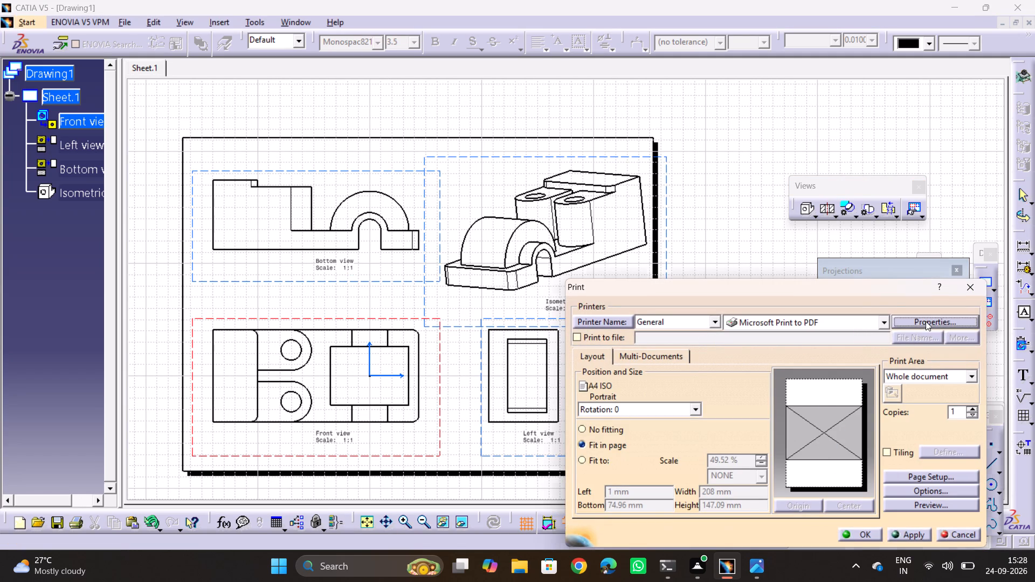
{"action": "left_click", "coordinate": [691, 275]}
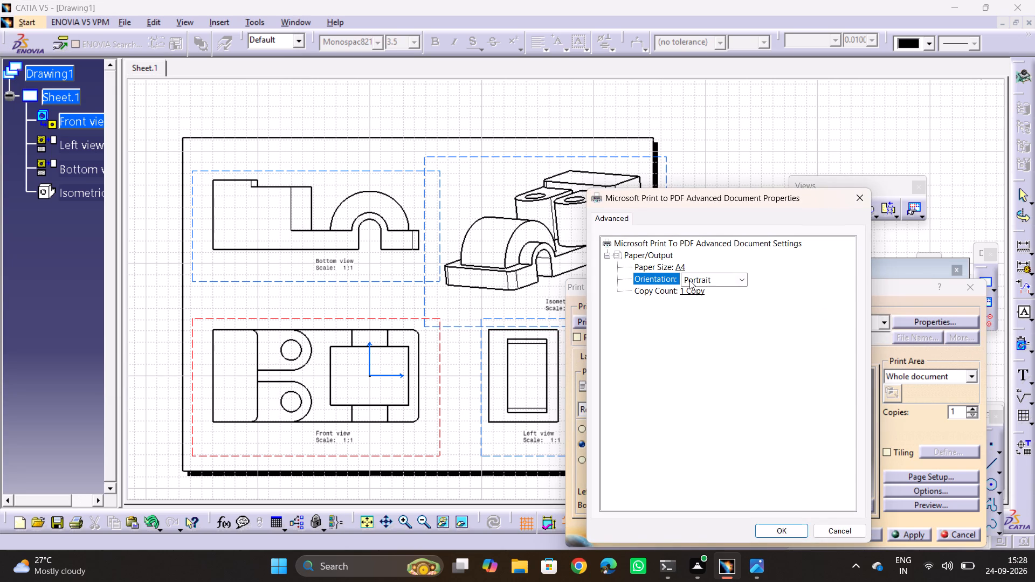
{"action": "left_click", "coordinate": [689, 280]}
{"action": "left_click", "coordinate": [717, 293]}
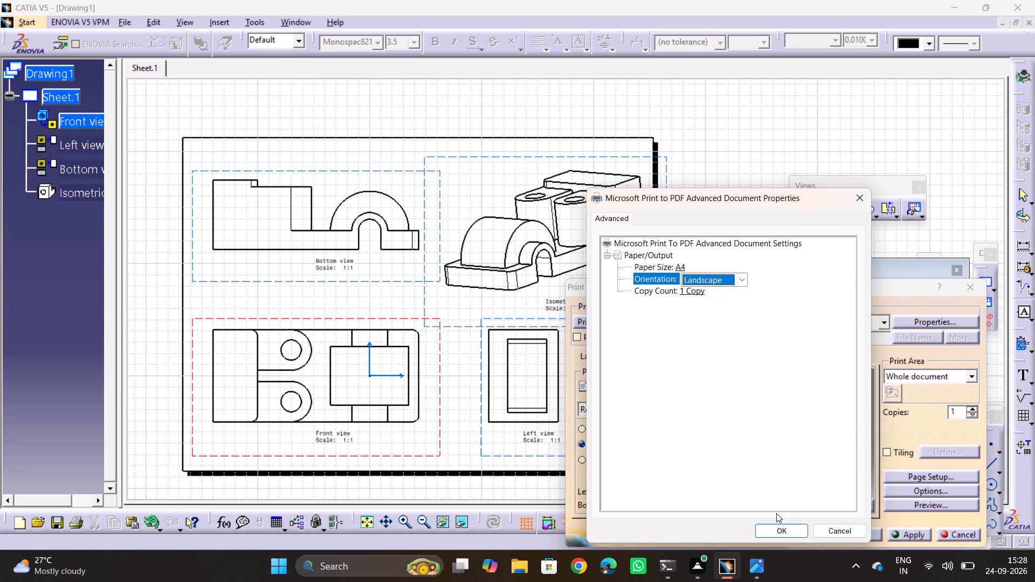
{"action": "left_click", "coordinate": [777, 526]}
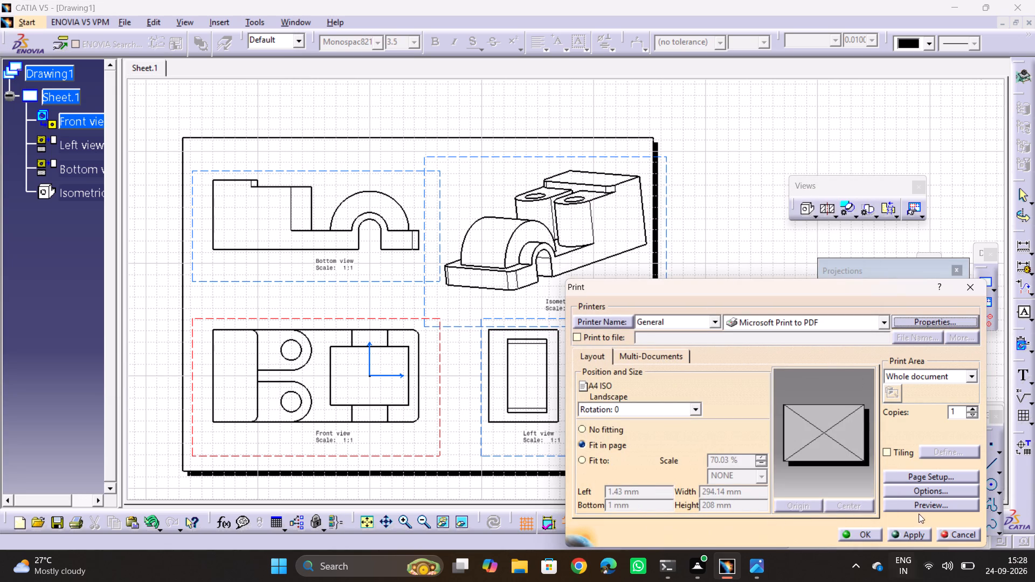
Preview the printed page to check the layout of the four views.
{"action": "left_click", "coordinate": [917, 509]}
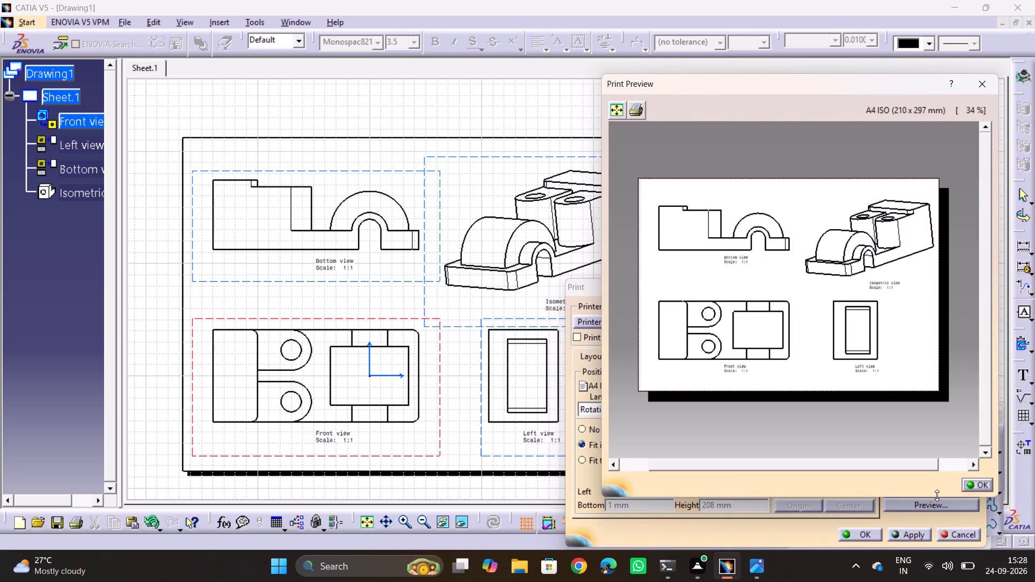
{"action": "left_click", "coordinate": [975, 481]}
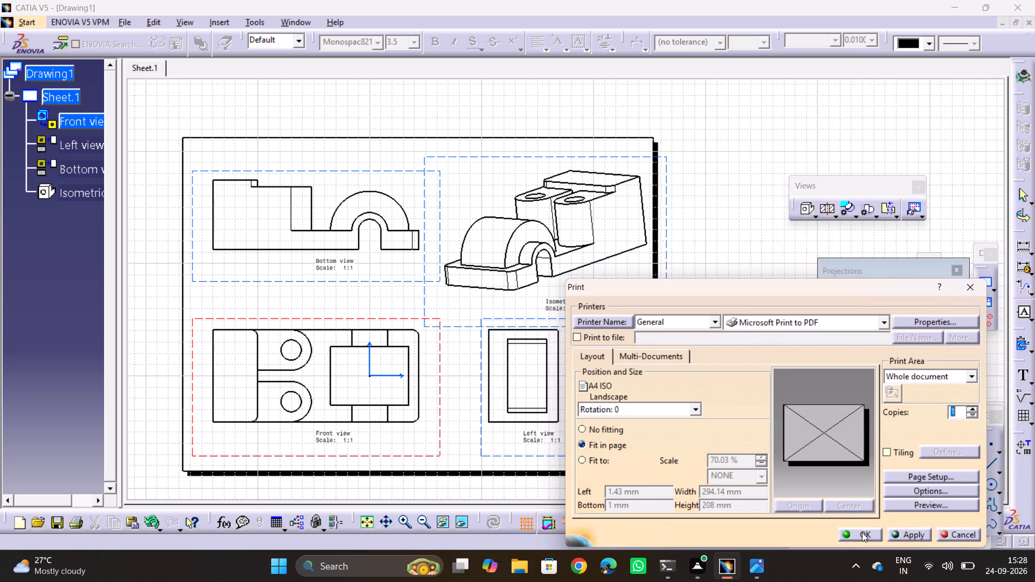
Print the drawing to a PDF file named C14.
{"action": "left_click", "coordinate": [862, 532]}
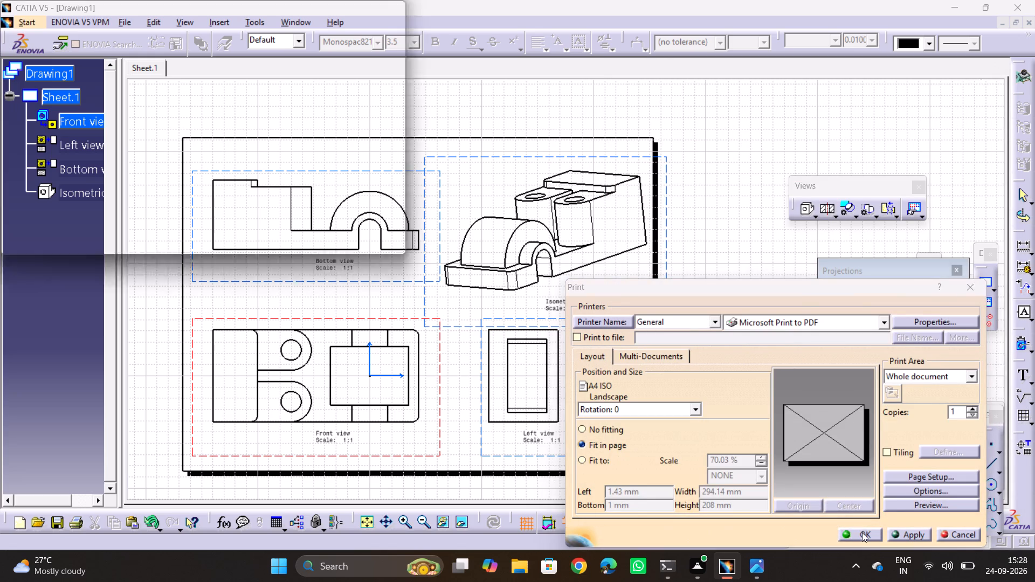
{"action": "key", "text": "c"}
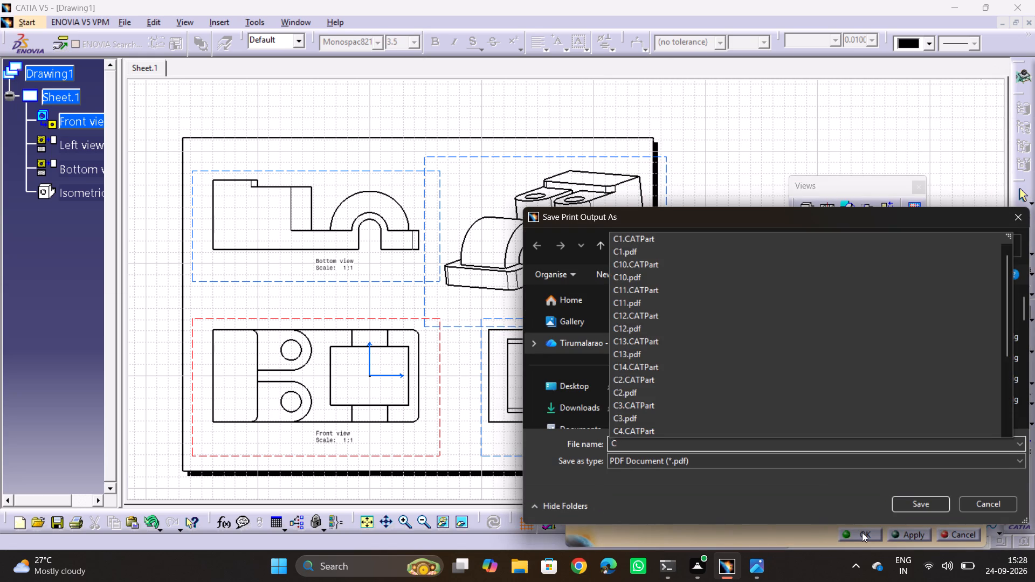
{"action": "type", "text": "14"}
{"action": "key", "text": "Return"}
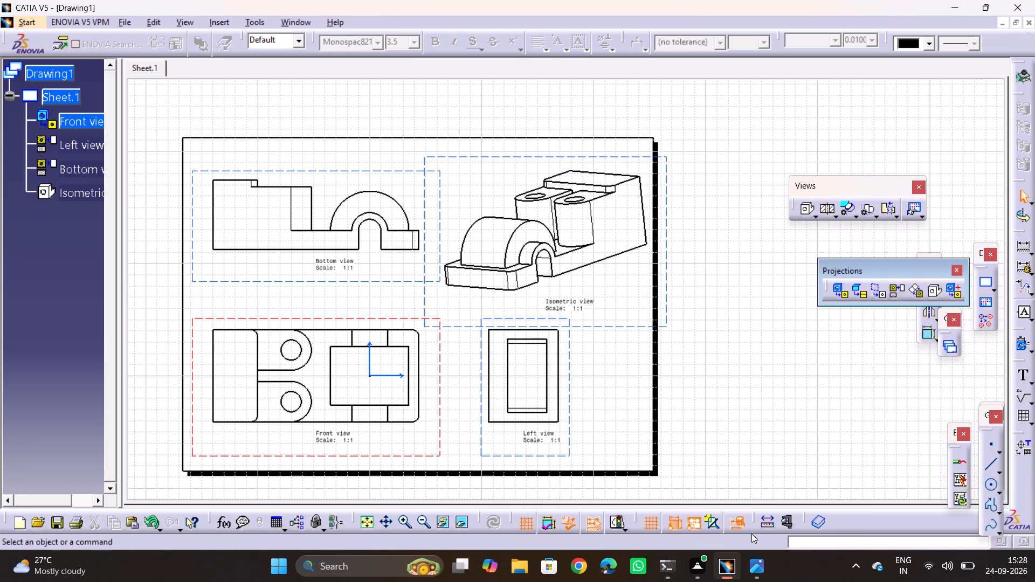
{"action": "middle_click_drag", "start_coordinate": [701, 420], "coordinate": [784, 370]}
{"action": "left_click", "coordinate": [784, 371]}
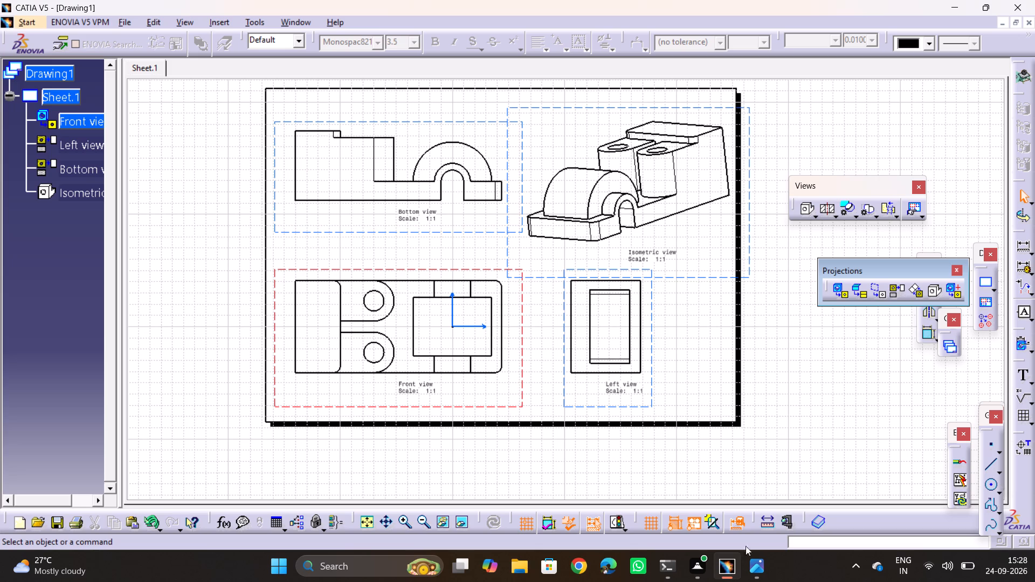